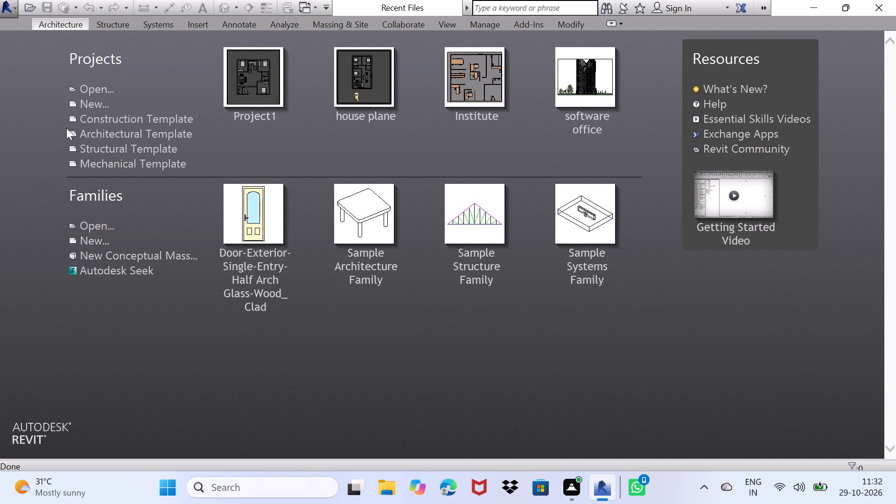
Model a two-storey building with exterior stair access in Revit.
Create a new project from the Architectural Template.
click(112, 135)
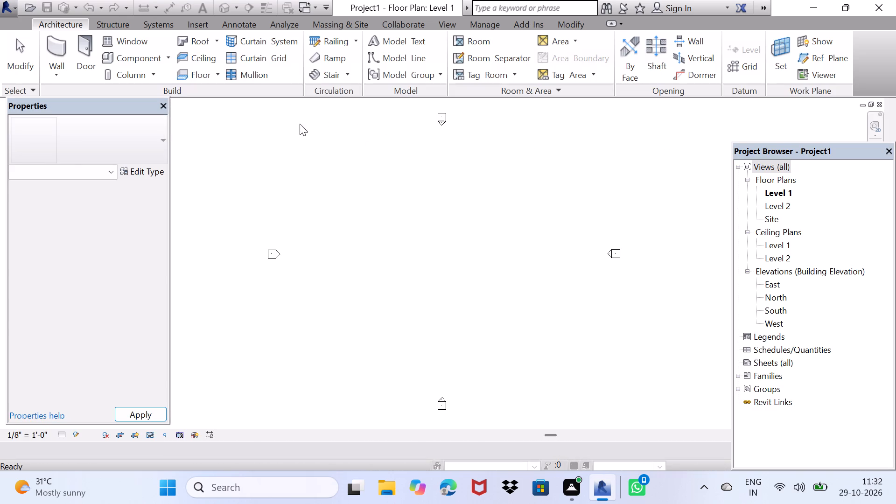
Start the Wall command in the Level 1 floor plan, ready to draw straight Generic - 8" basic walls.
middle_drag(337, 204, 329, 220)
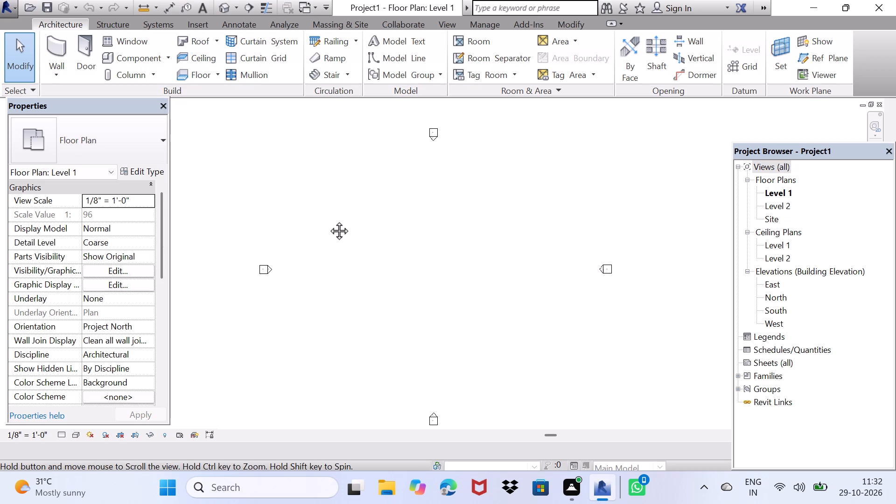
middle_drag(329, 220, 317, 219)
scroll(335, 252, up, 2)
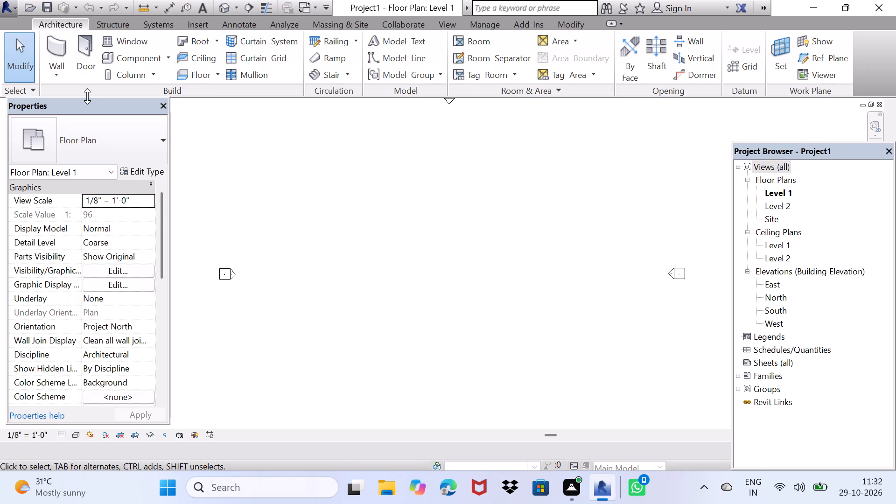
click(68, 52)
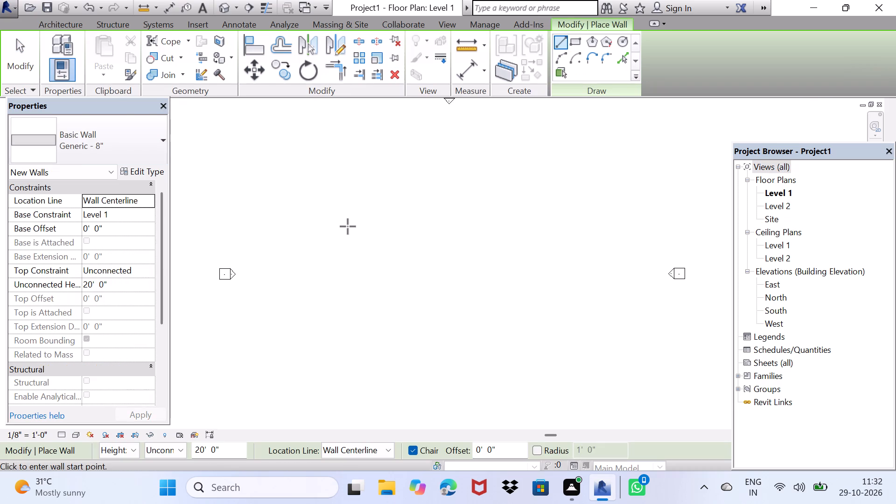
scroll(349, 224, down, 2)
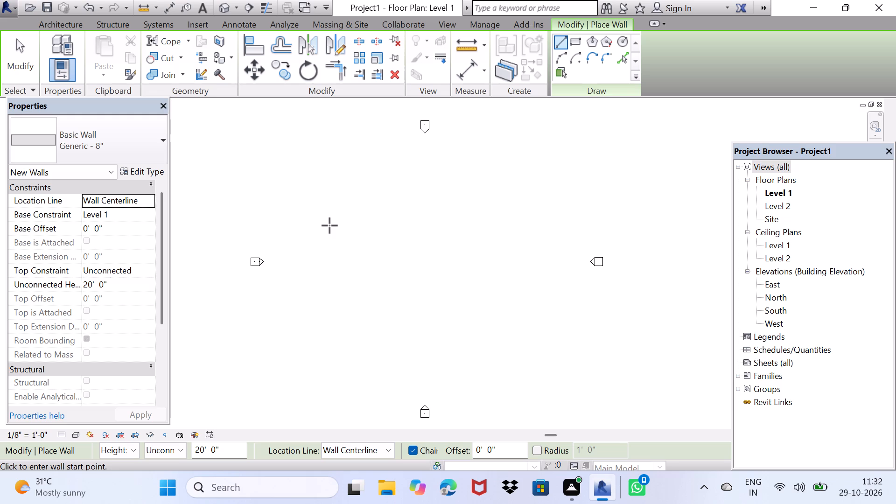
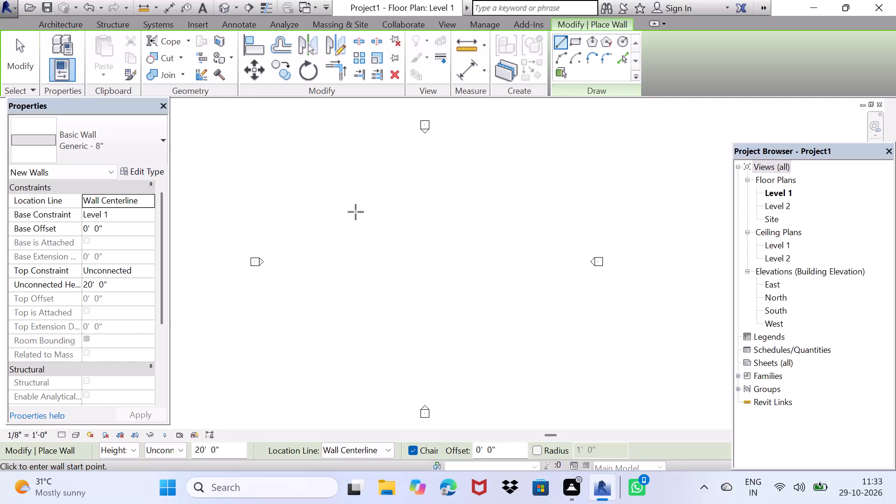
Draw a closed rectangle of four Generic - 8" walls, 40' wide by 50' long, on the Level 1 plan.
click(356, 212)
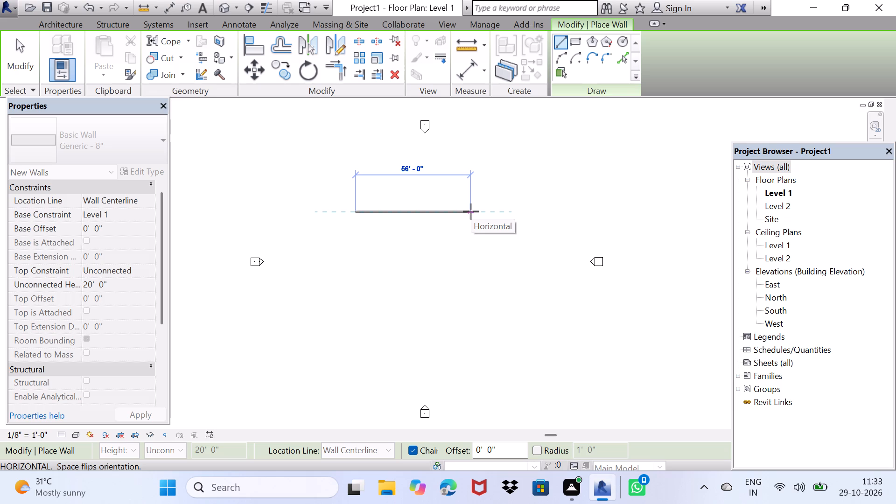
text(40')
key(Return)
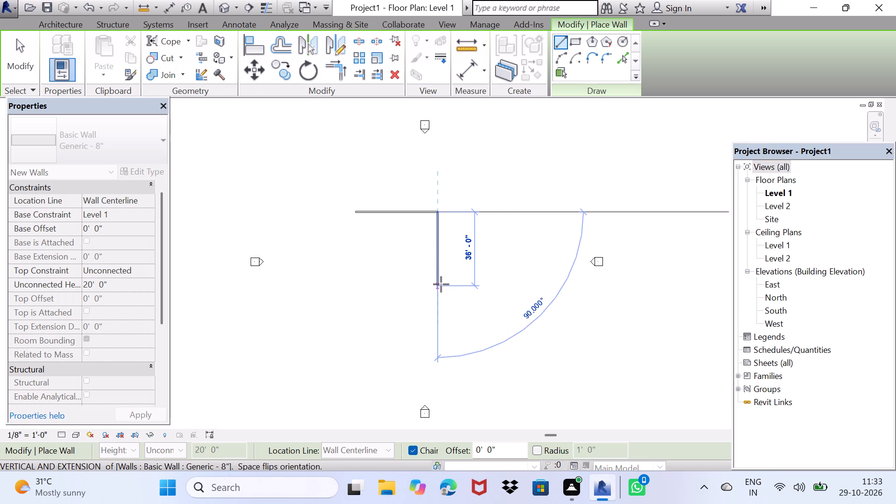
text(50')
key(Return)
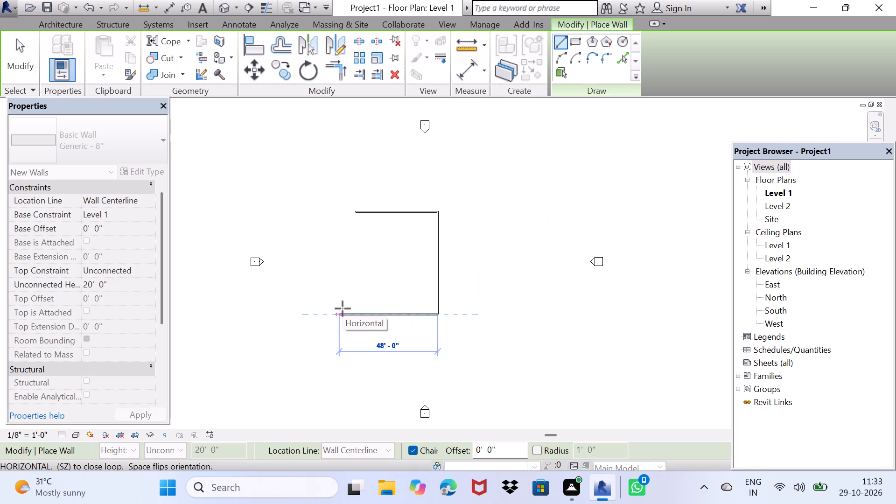
text(40')
key(Return)
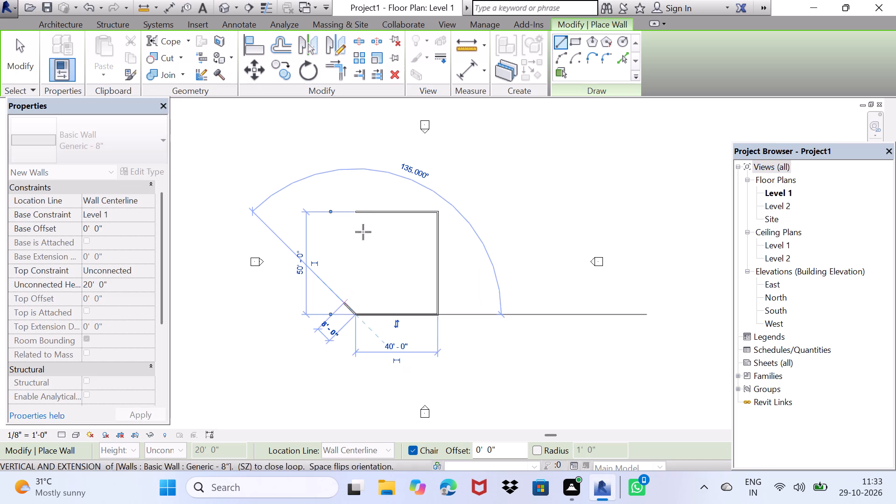
click(356, 207)
key(space)
scroll(358, 231, up, 2)
middle_drag(358, 230, 434, 229)
key(grave)
key(Escape)
key(Escape)
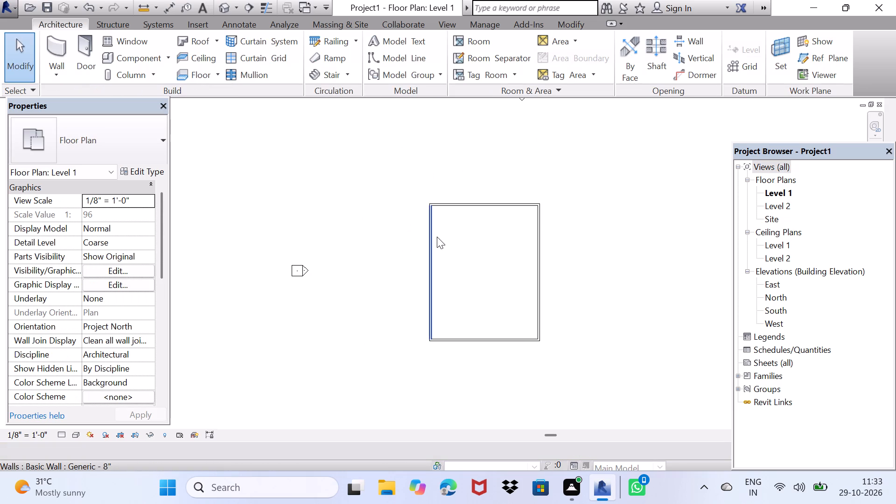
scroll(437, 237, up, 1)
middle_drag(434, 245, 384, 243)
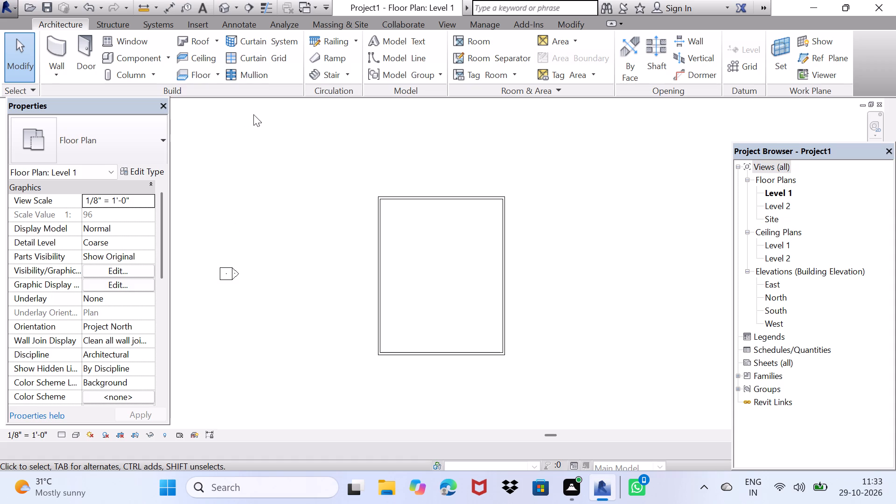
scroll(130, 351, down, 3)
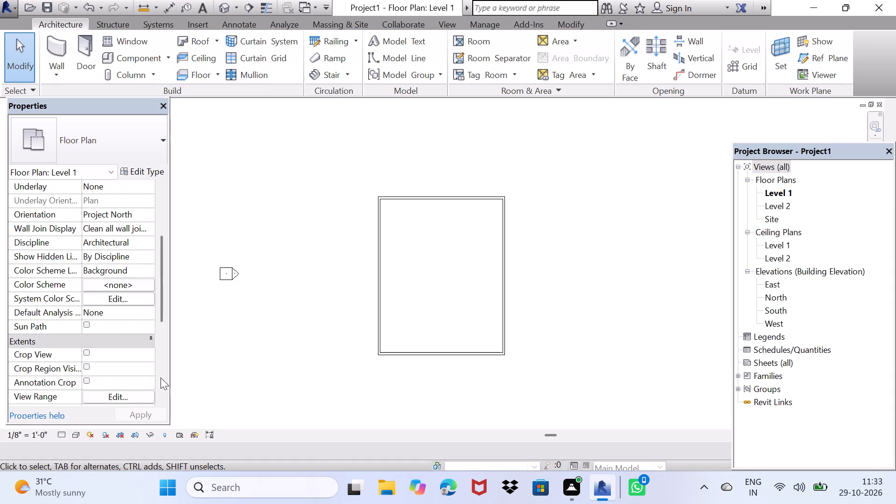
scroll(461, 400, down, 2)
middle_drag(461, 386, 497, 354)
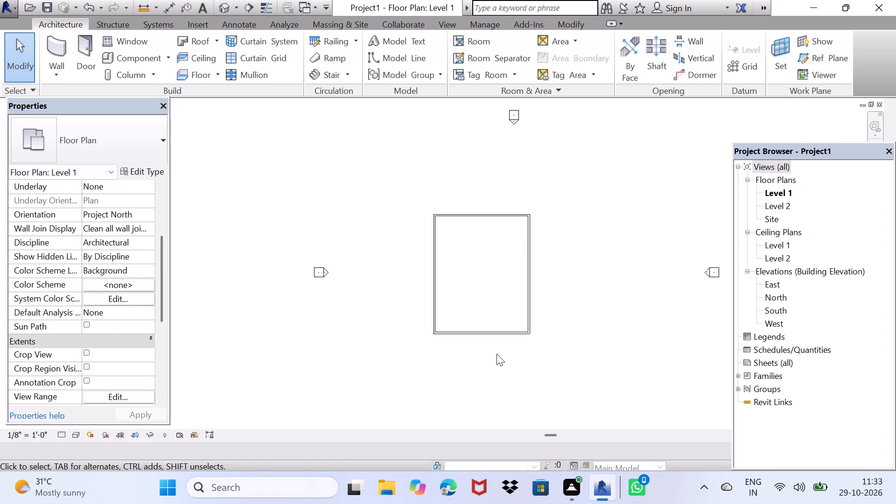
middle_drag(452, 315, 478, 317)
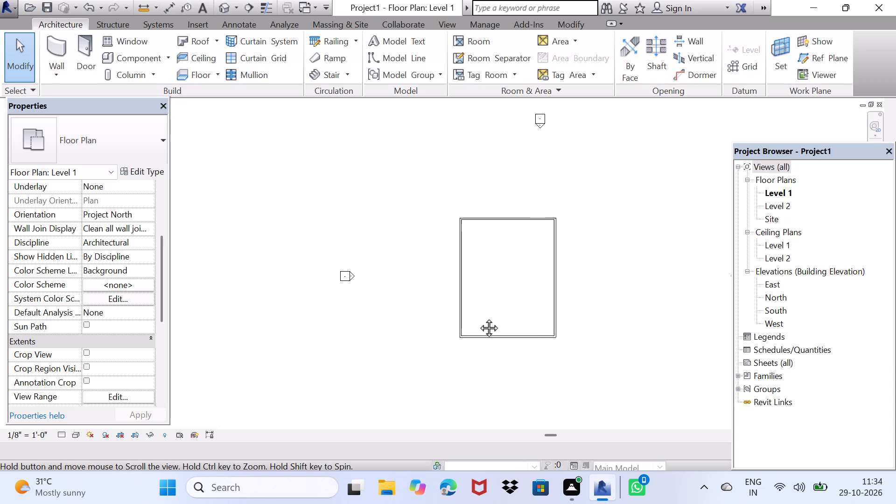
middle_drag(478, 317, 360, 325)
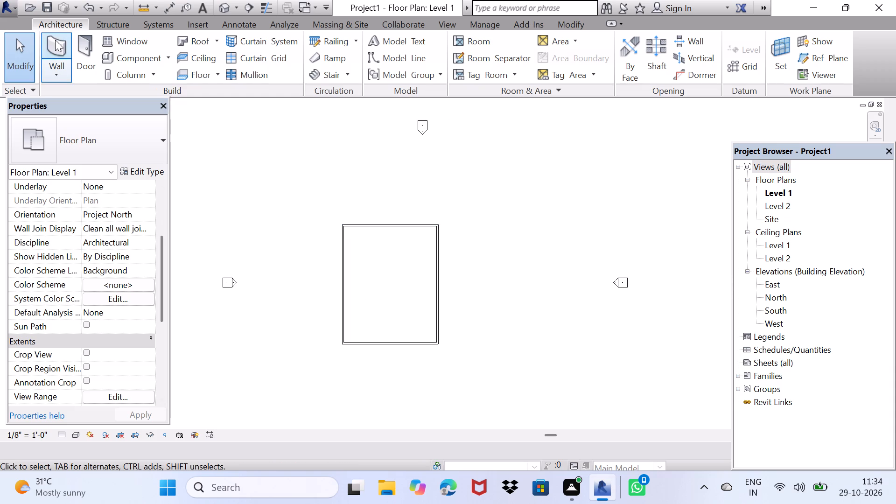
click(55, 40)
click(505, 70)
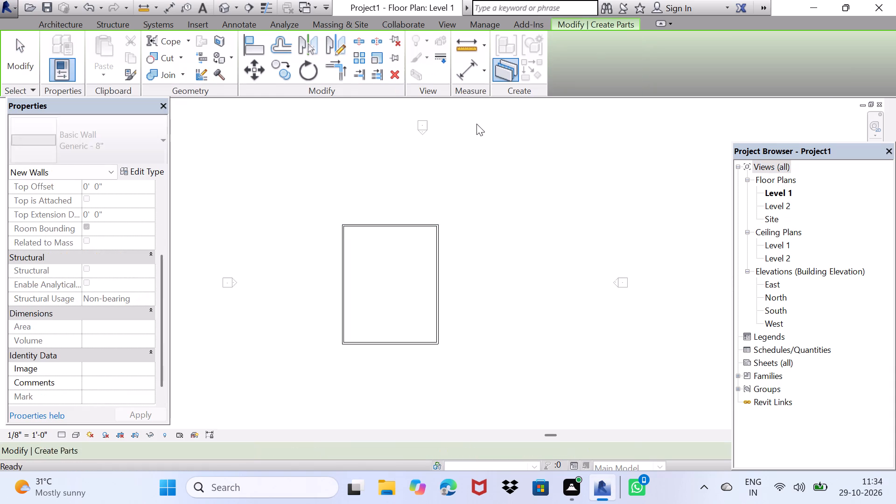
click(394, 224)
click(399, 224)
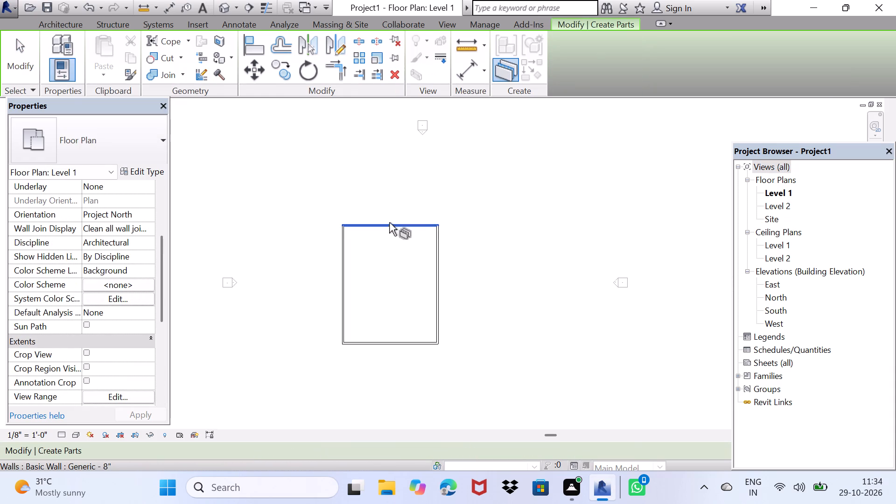
Create a Generic - 12" floor whose boundary follows all four picked walls at a 5' outward offset.
click(49, 25)
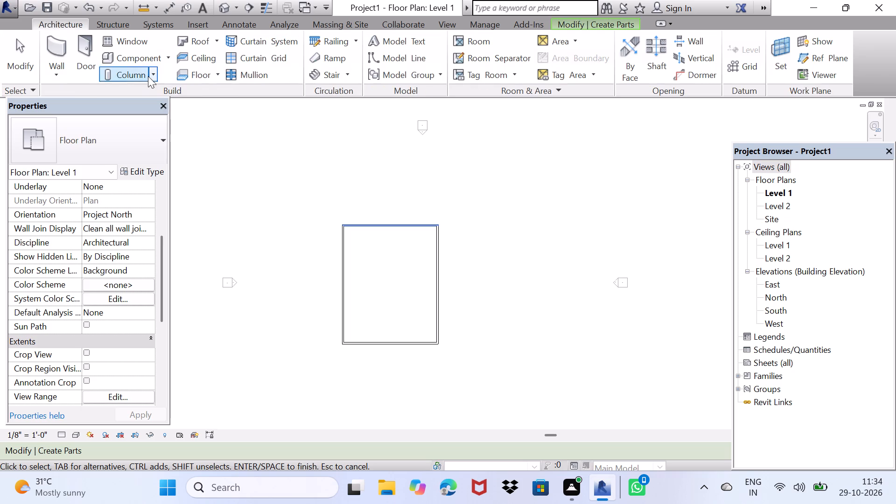
click(199, 78)
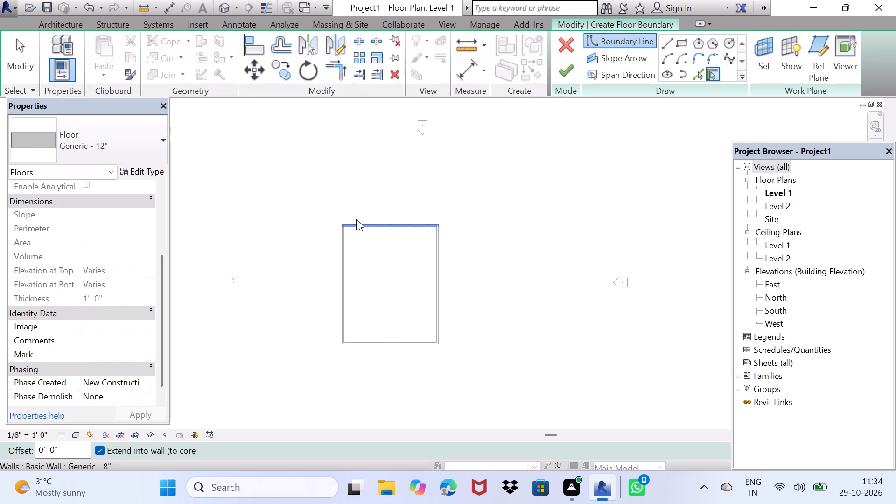
click(88, 446)
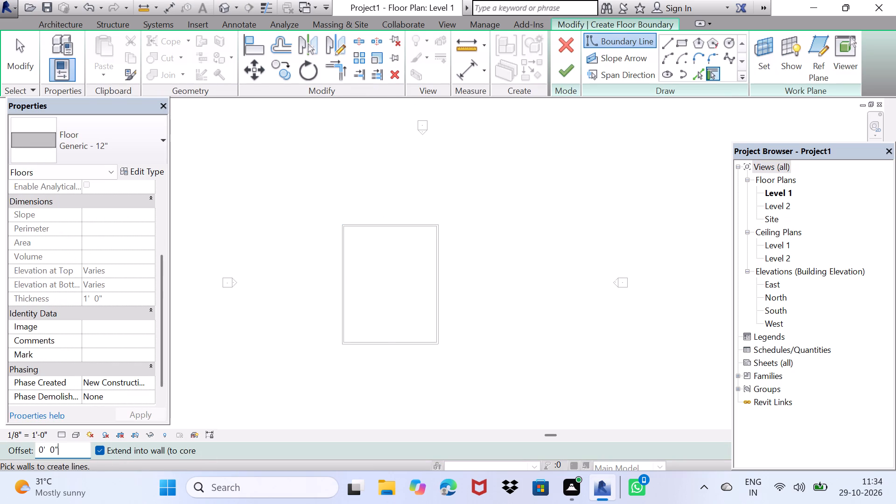
key(BackSpace)
key(BackSpace)
key(BackSpace)
key(BackSpace)
key(BackSpace)
key(BackSpace)
text(5')
key(Return)
click(340, 287)
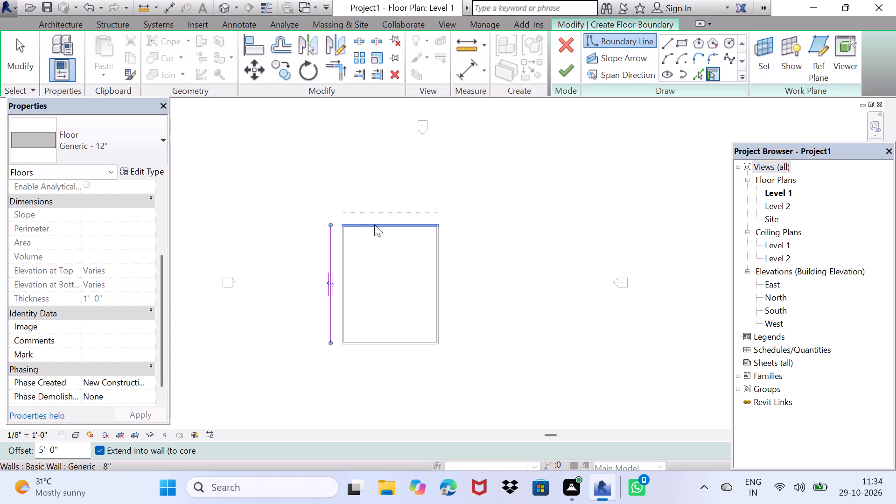
click(374, 224)
click(439, 265)
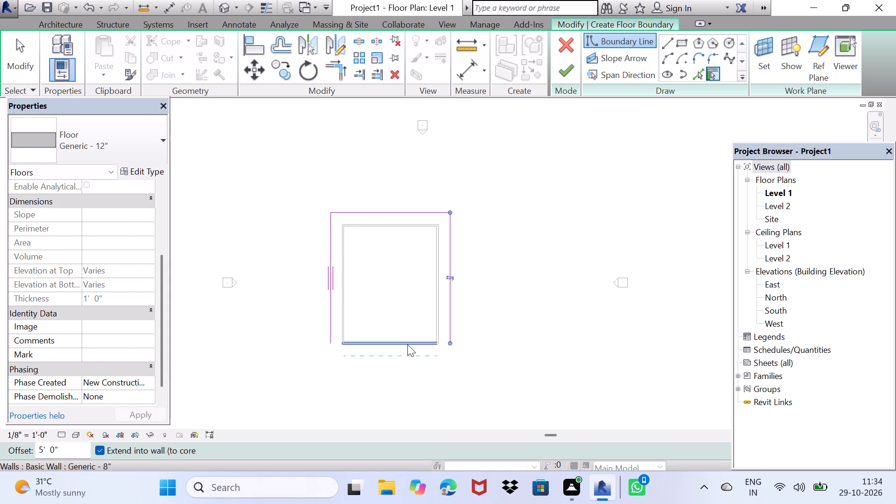
click(407, 344)
scroll(352, 361, up, 1)
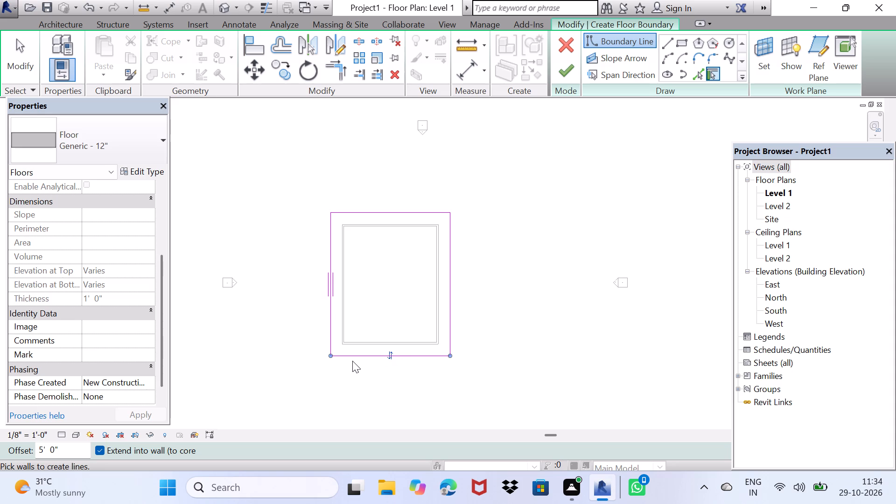
middle_drag(347, 361, 477, 381)
scroll(529, 354, up, 1)
key(space)
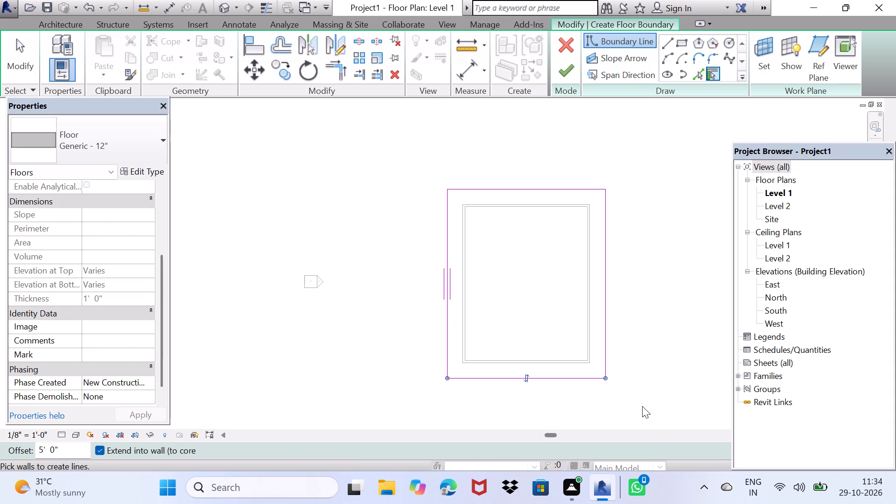
drag(642, 406, 651, 390)
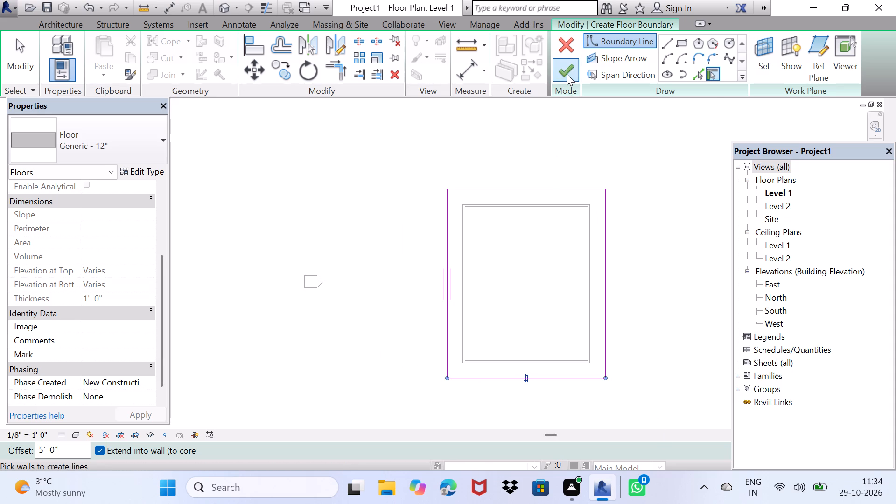
click(567, 73)
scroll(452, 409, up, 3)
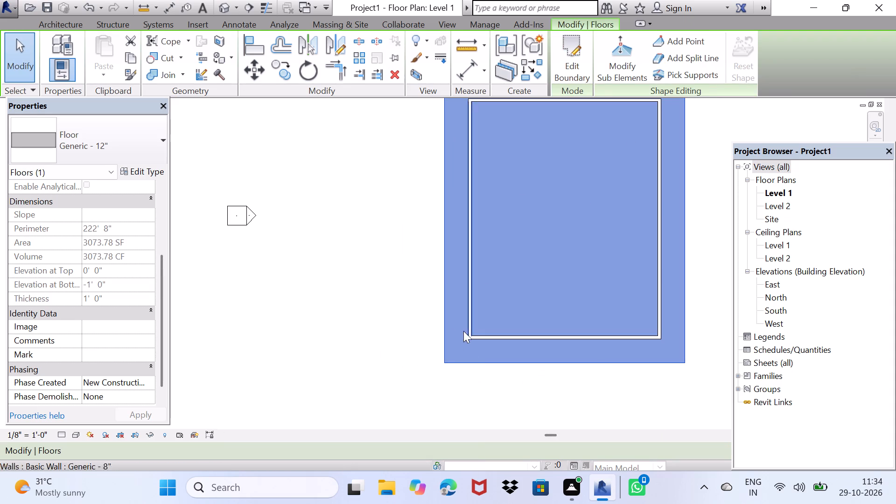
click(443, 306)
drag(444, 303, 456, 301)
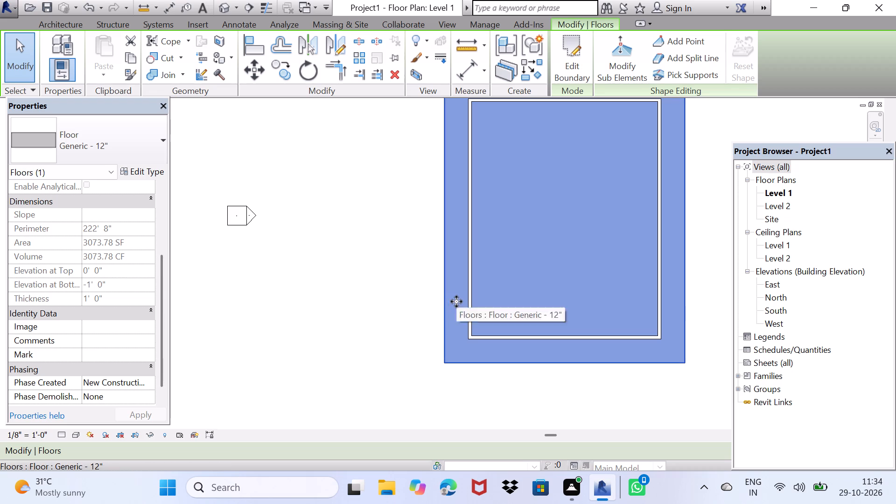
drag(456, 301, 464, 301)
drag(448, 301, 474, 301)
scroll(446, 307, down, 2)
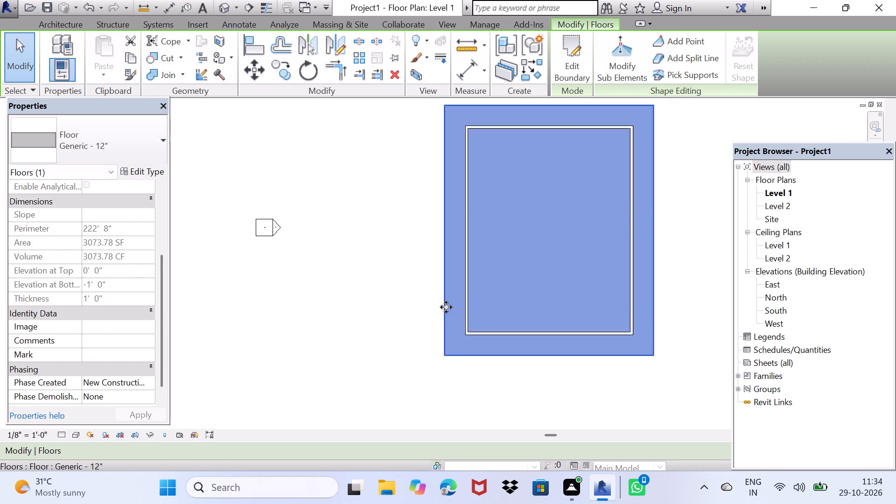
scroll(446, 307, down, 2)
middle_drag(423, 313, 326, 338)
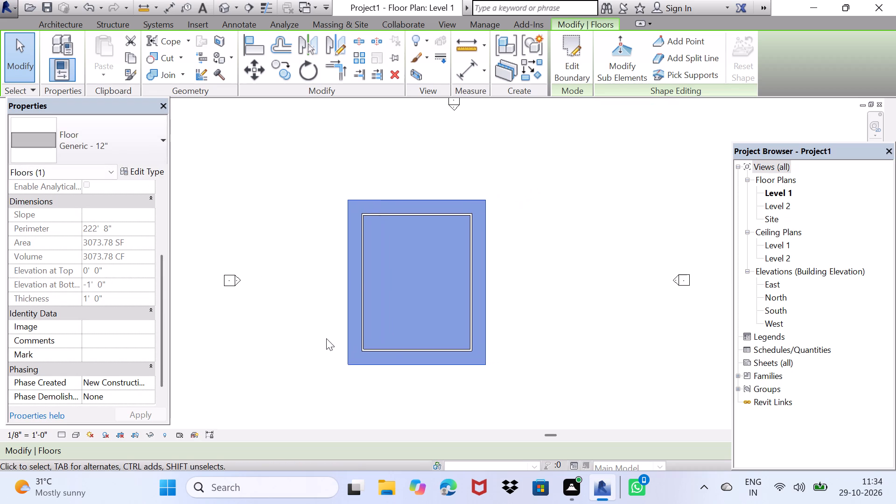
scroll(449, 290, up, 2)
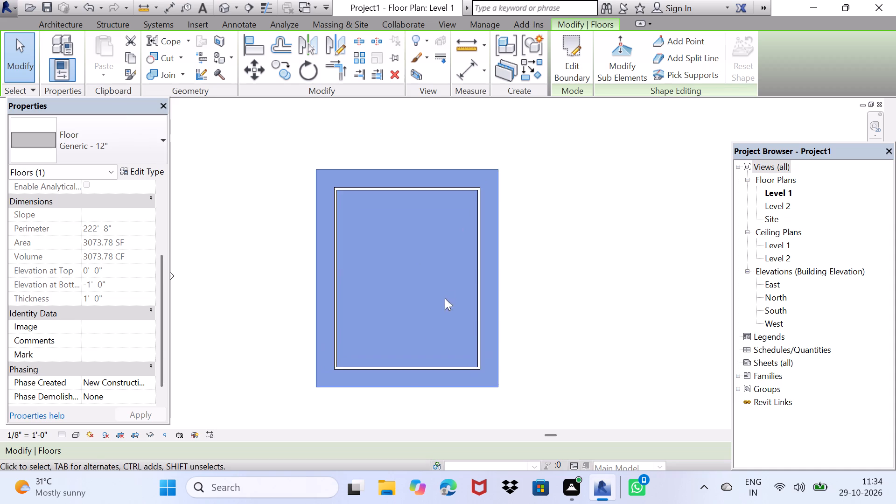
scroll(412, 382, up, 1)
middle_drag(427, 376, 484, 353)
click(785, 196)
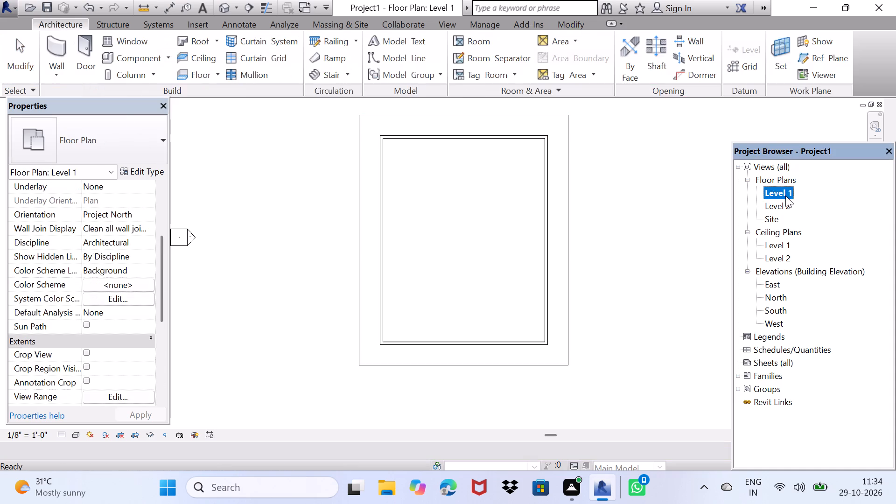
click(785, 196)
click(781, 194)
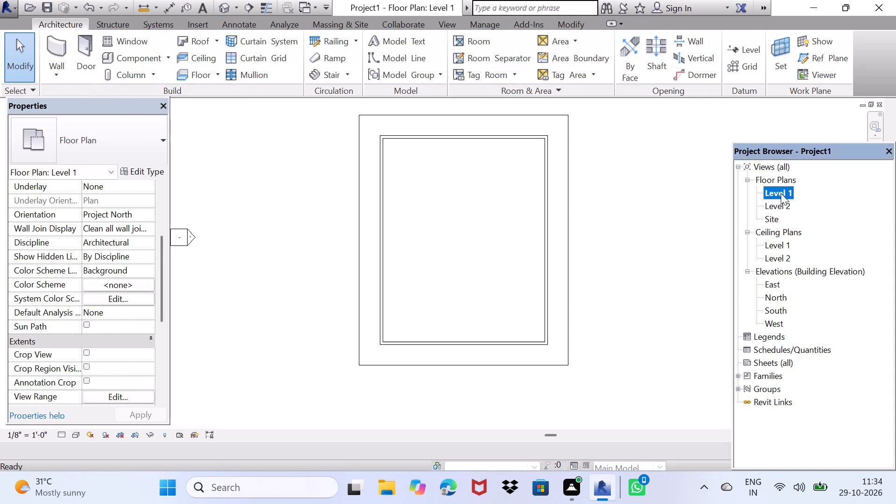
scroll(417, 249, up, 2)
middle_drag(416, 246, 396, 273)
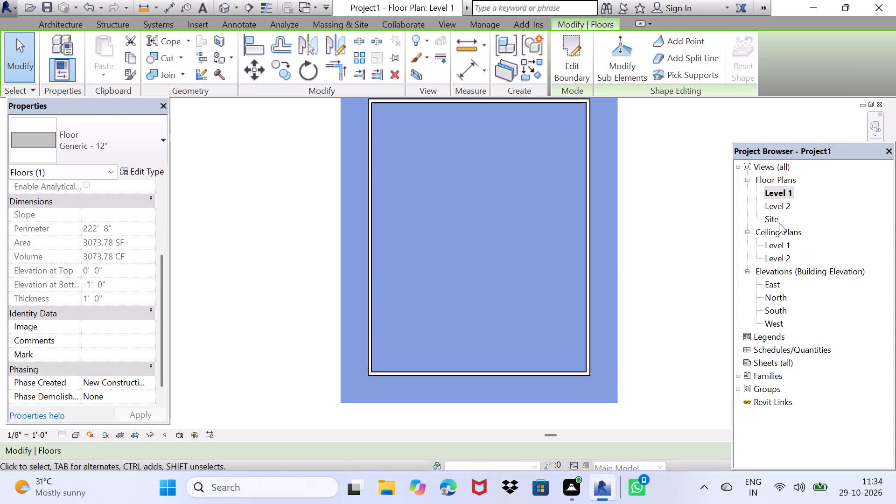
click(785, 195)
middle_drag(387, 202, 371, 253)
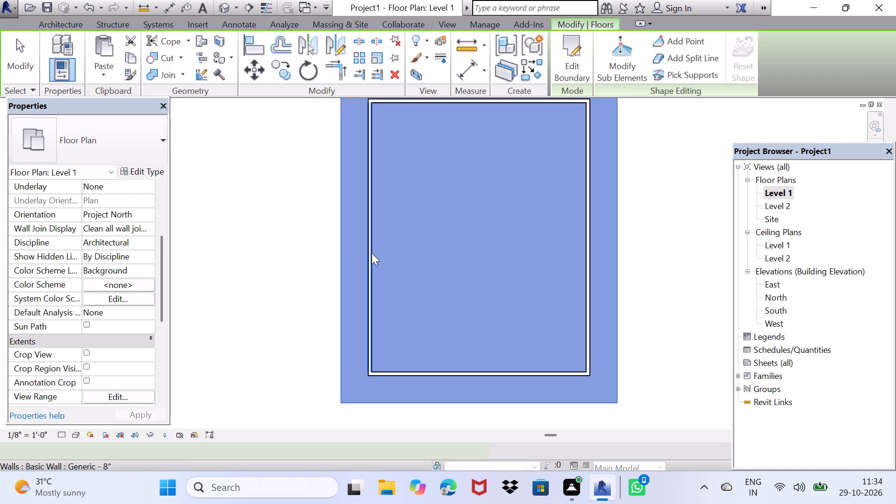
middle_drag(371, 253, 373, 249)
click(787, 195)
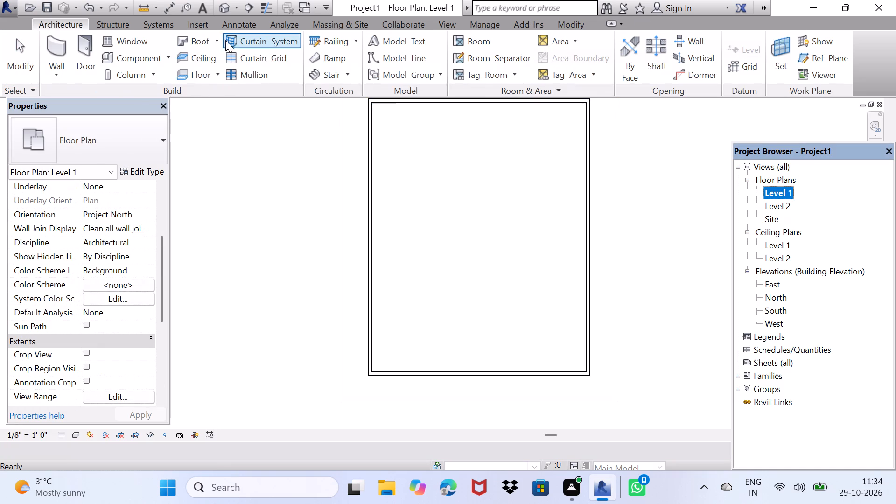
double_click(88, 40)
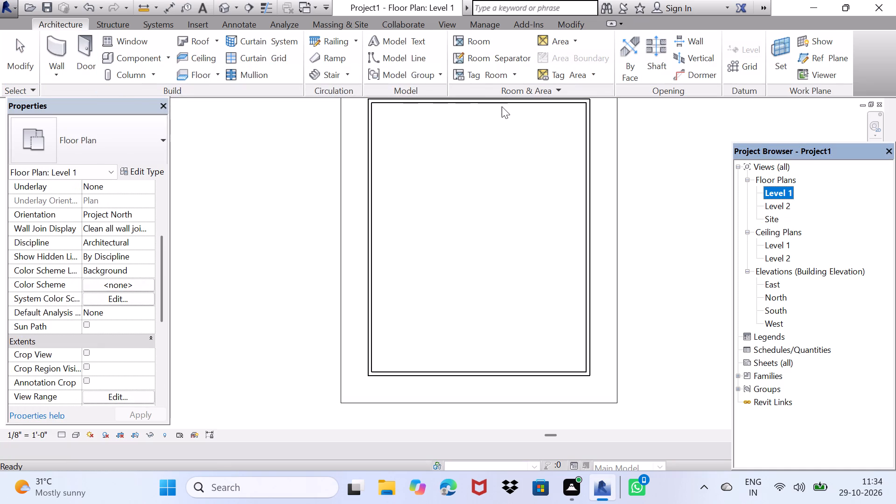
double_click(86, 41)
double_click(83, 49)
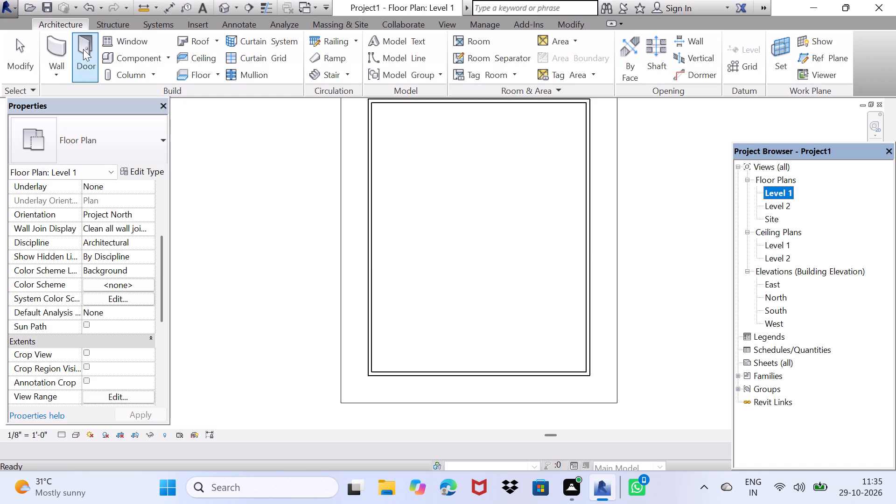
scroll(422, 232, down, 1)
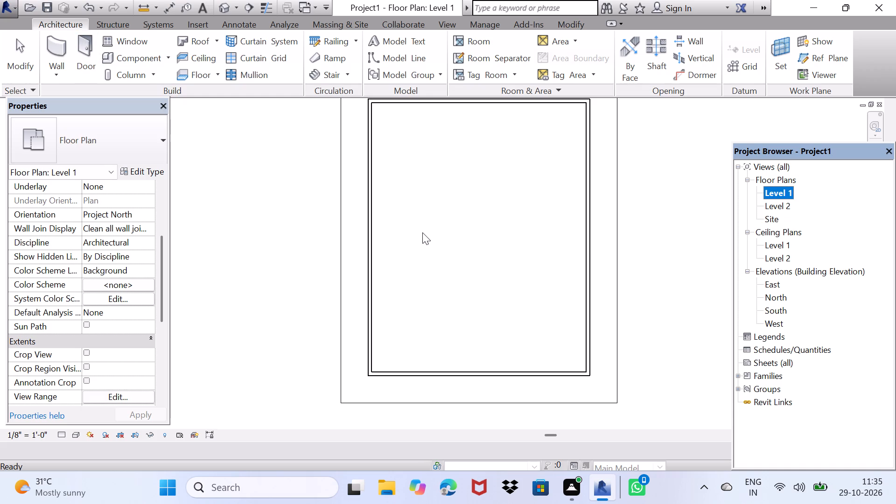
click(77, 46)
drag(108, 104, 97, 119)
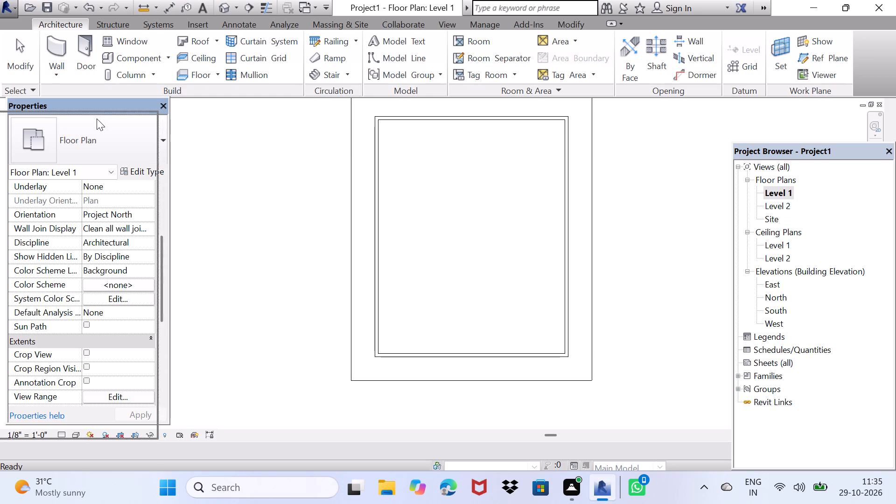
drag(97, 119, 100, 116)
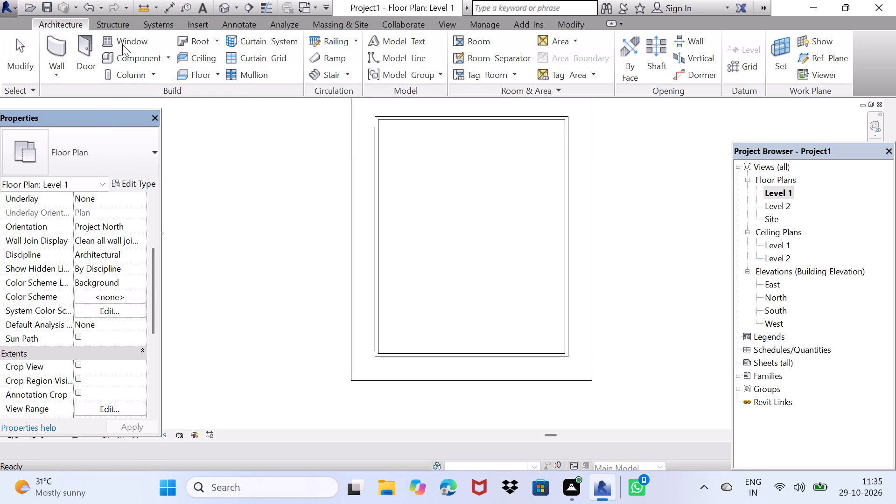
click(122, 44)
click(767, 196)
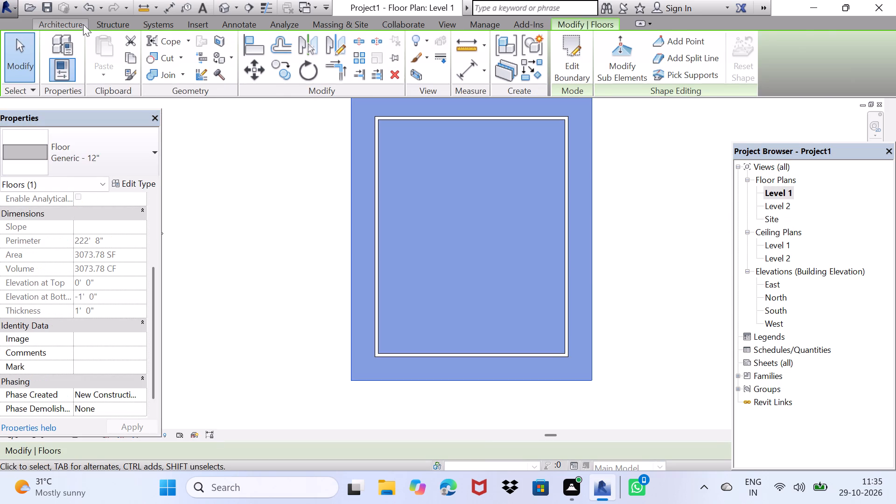
Start the Door command and load the residential Door-Interior-Double-Pocket-2_Panel-Wood family in the 64" x 80" type.
click(83, 24)
double_click(84, 37)
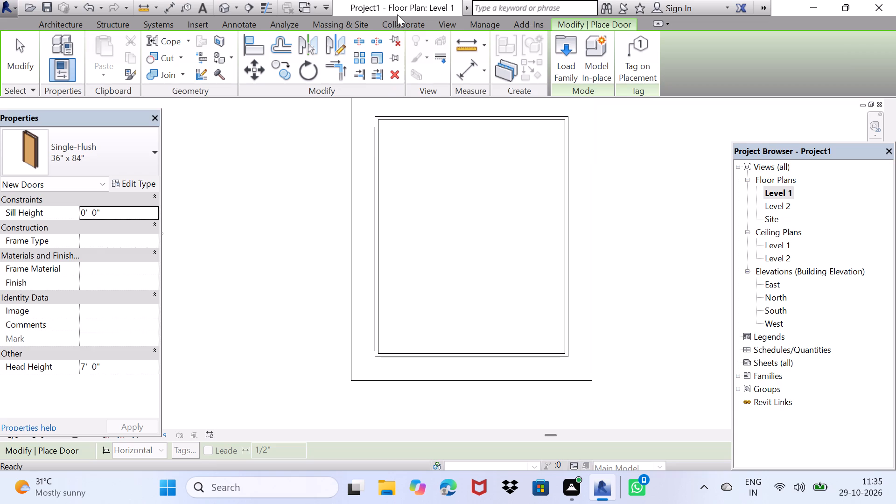
double_click(565, 54)
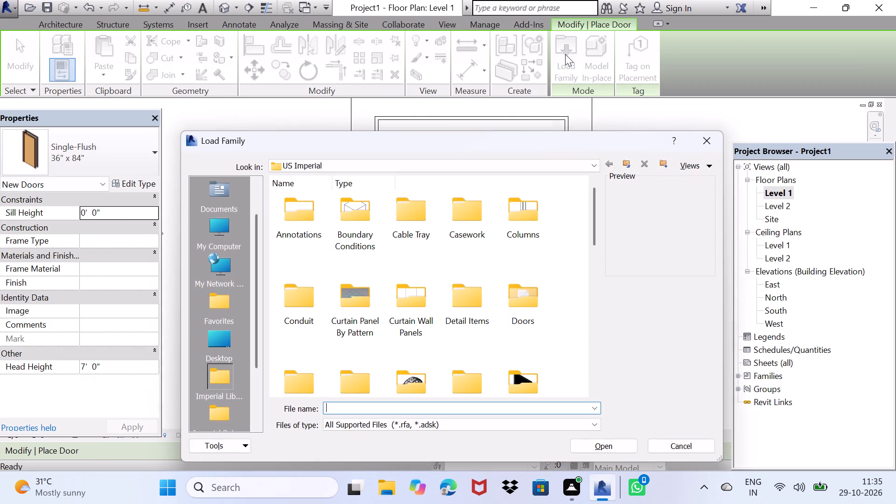
scroll(477, 334, down, 3)
scroll(484, 320, up, 2)
scroll(511, 341, down, 1)
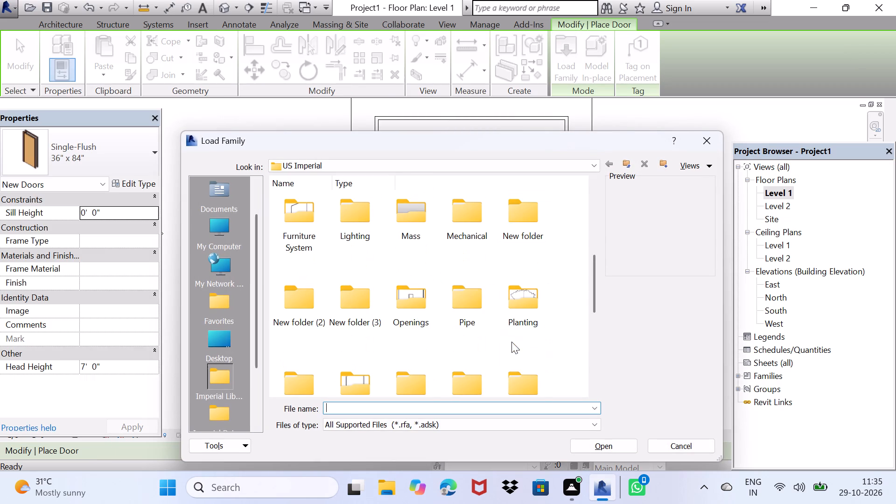
scroll(504, 237, up, 1)
scroll(506, 238, down, 1)
scroll(531, 232, up, 1)
scroll(531, 232, down, 2)
scroll(531, 236, up, 3)
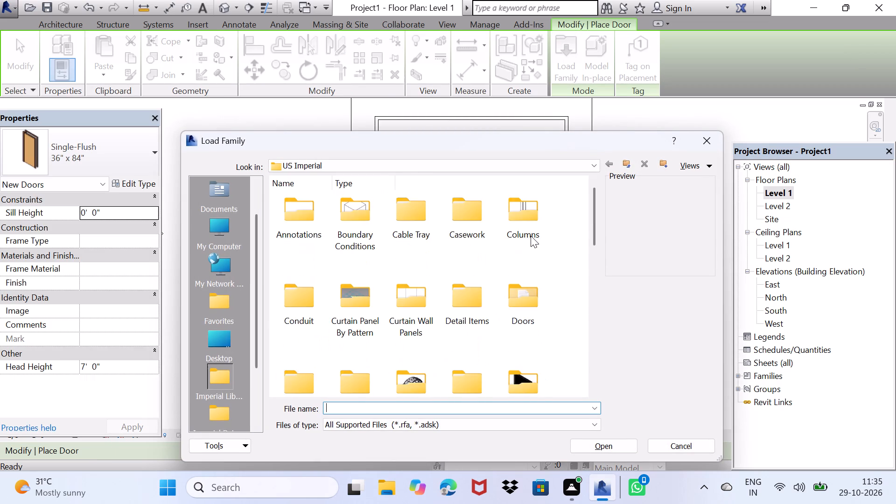
scroll(531, 236, down, 1)
scroll(531, 236, up, 1)
scroll(532, 258, down, 1)
scroll(533, 237, up, 1)
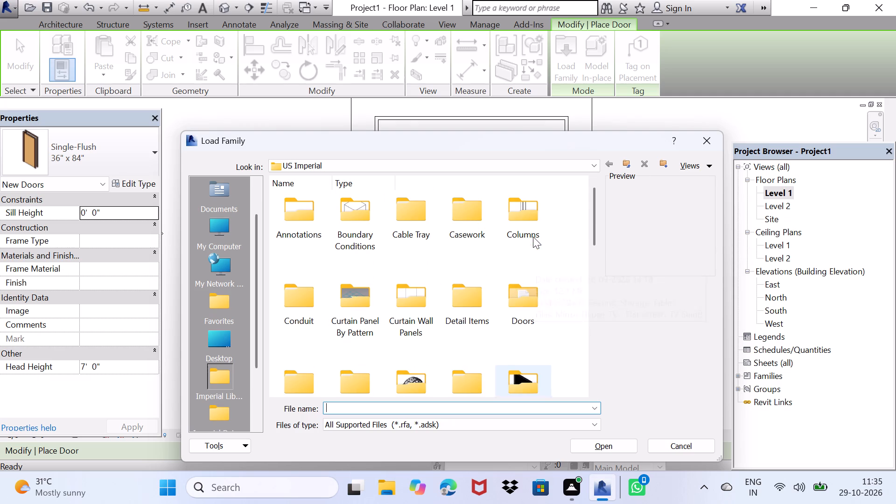
double_click(522, 296)
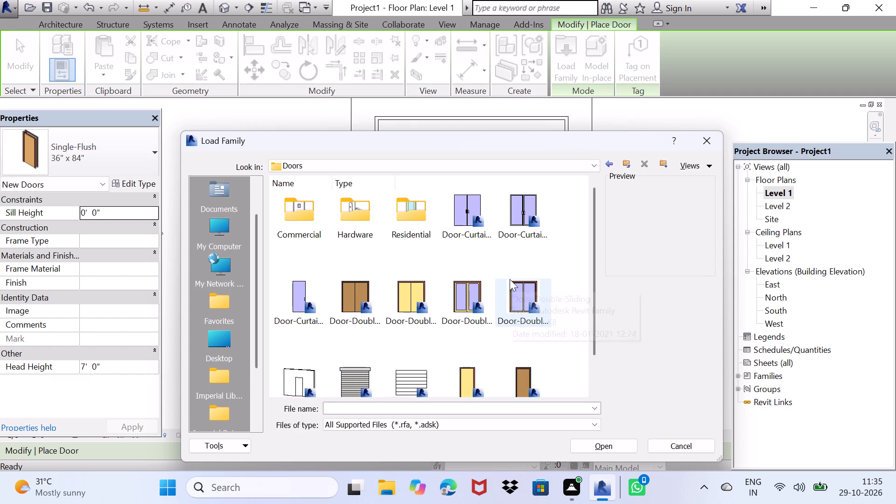
double_click(413, 207)
scroll(586, 318, down, 1)
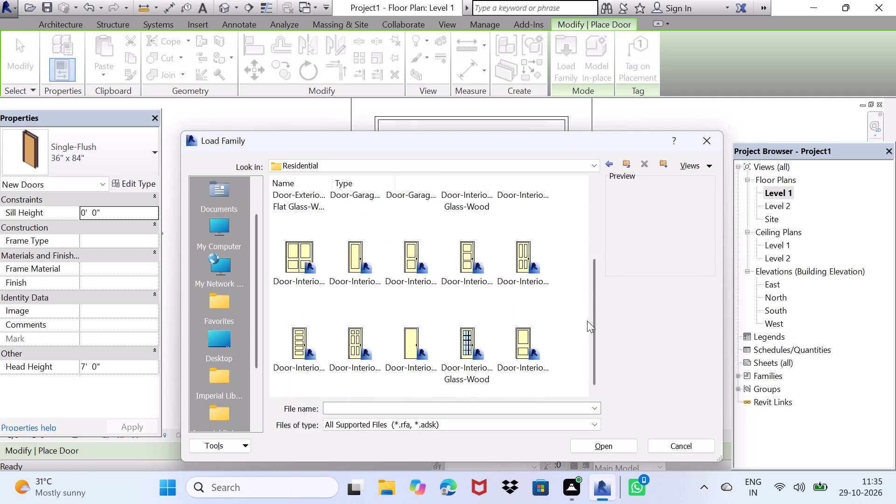
scroll(542, 299, up, 1)
click(513, 296)
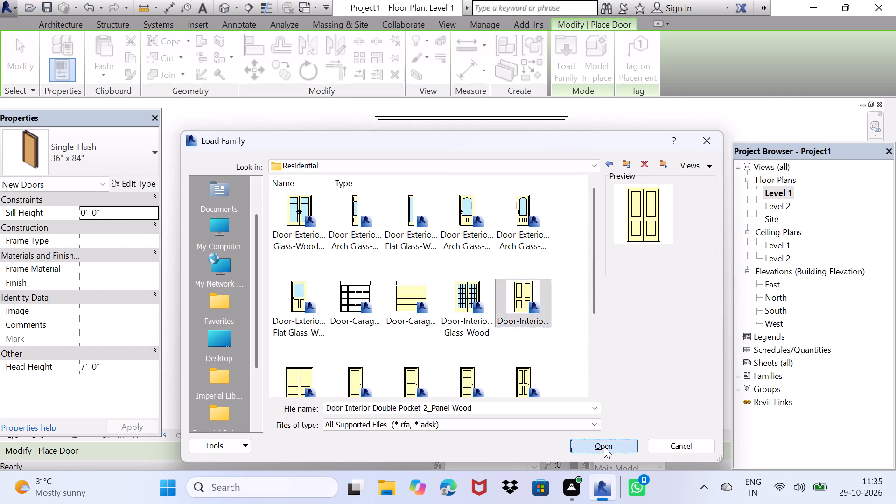
click(604, 447)
click(418, 222)
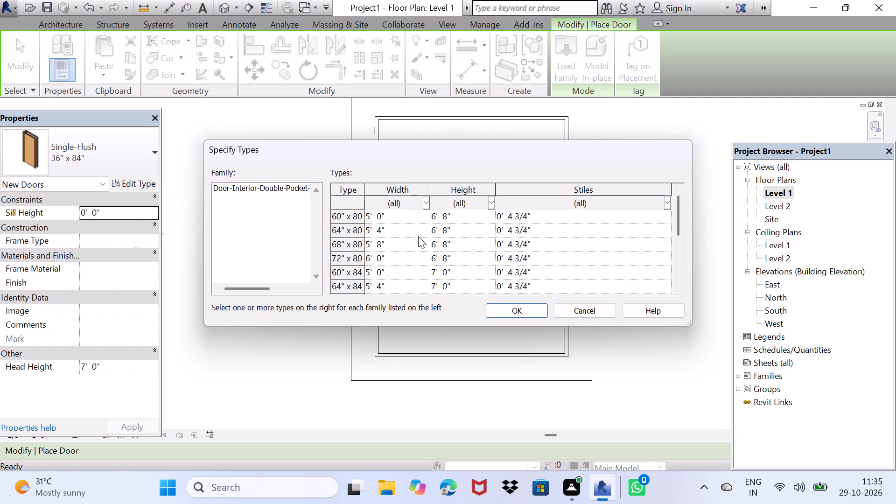
click(418, 236)
click(523, 306)
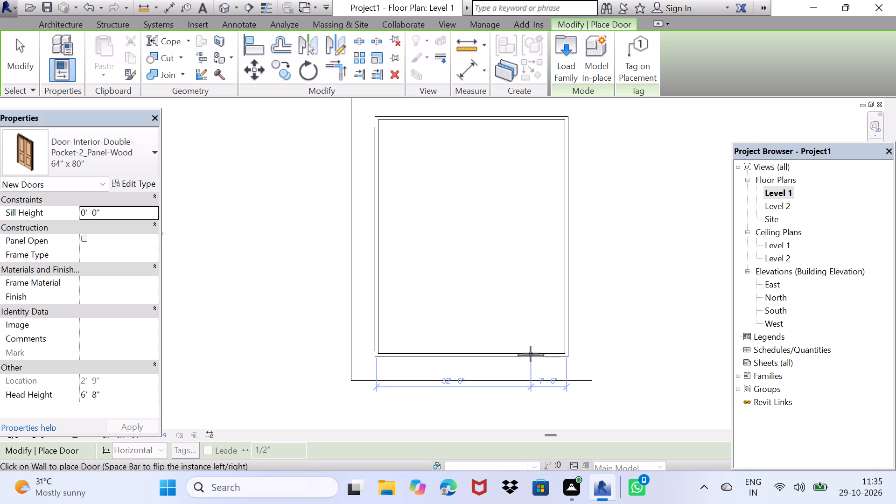
Place one 64" x 80" double pocket door in the south wall, about 7'-6" from its east corner.
click(531, 354)
scroll(526, 358, up, 1)
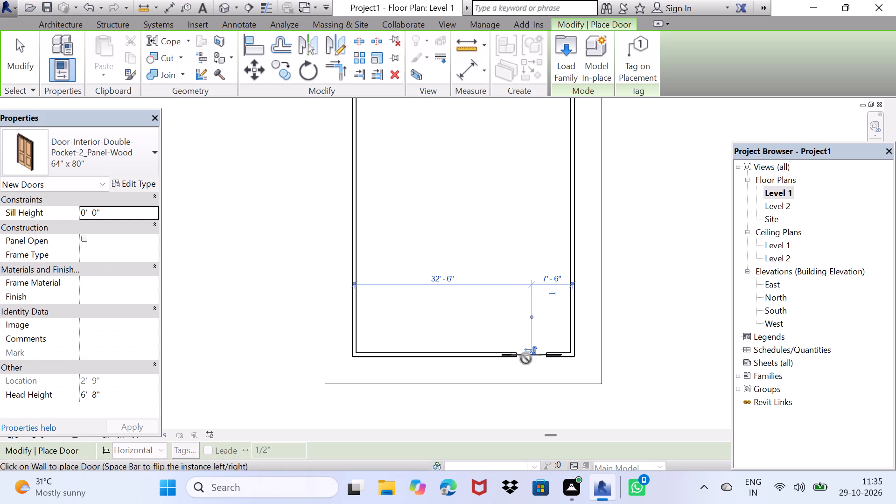
key(space)
scroll(515, 338, down, 3)
key(Escape)
scroll(514, 336, down, 2)
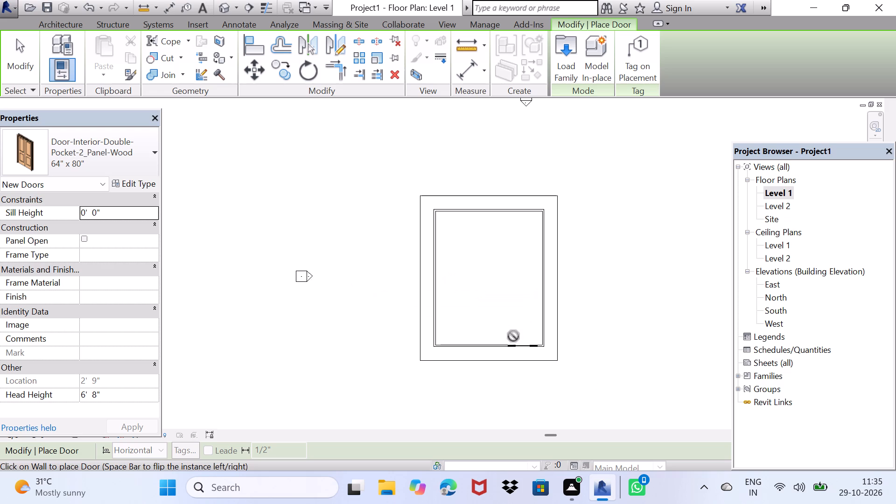
scroll(513, 336, down, 1)
middle_drag(507, 339, 469, 363)
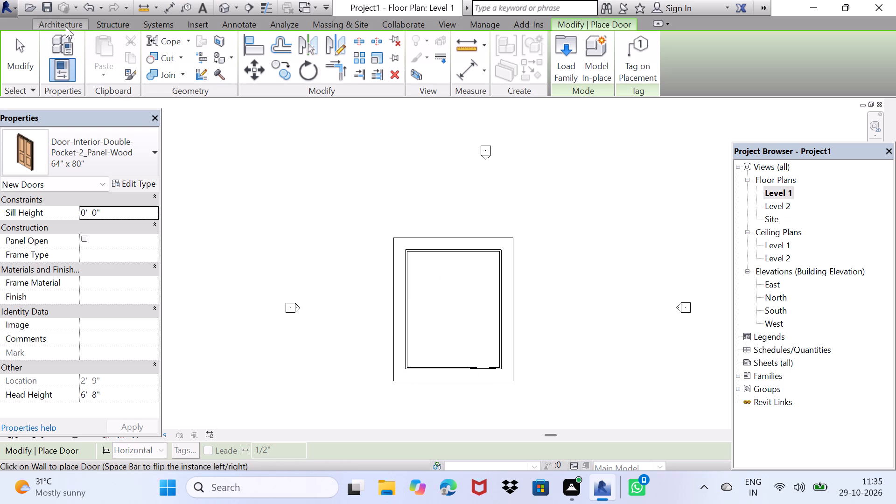
Start the Window command and load the Casement Dbl with Trim family from the Windows library folder.
click(64, 28)
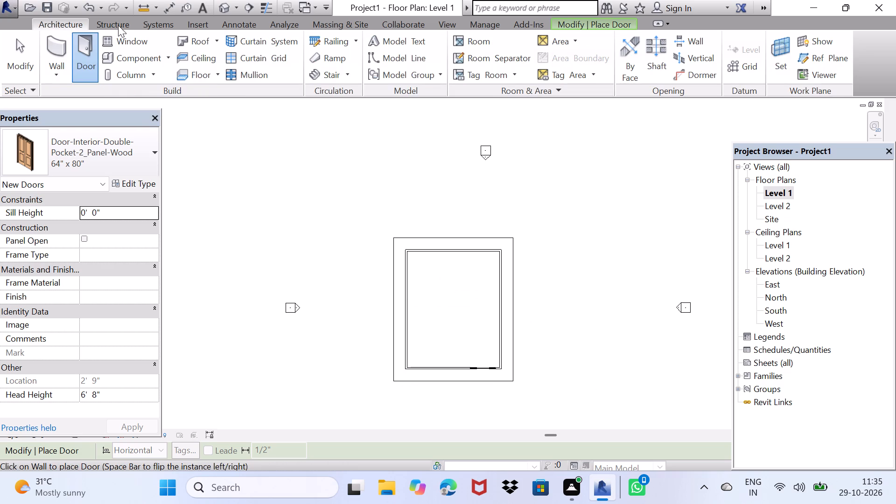
double_click(126, 42)
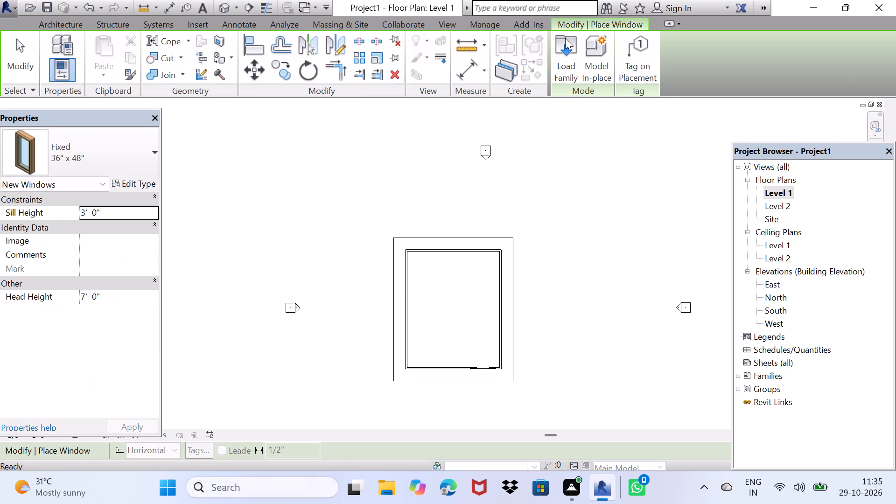
double_click(565, 38)
scroll(502, 227, down, 9)
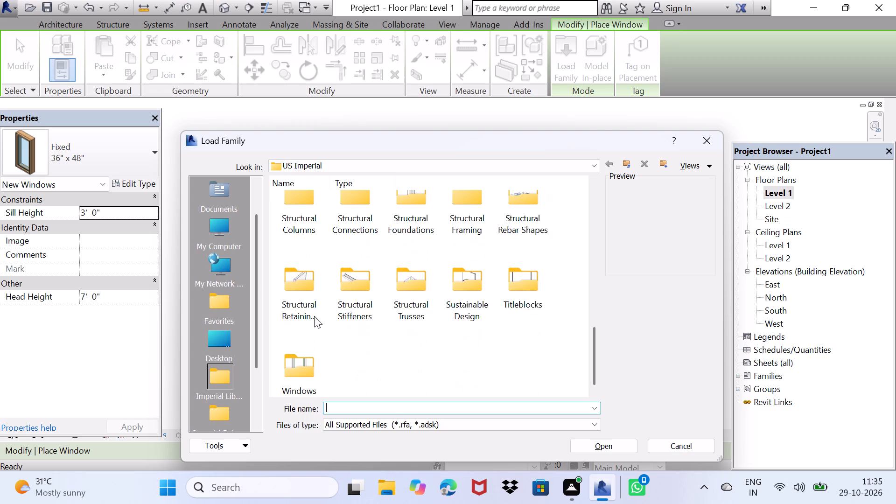
double_click(298, 370)
scroll(350, 255, down, 2)
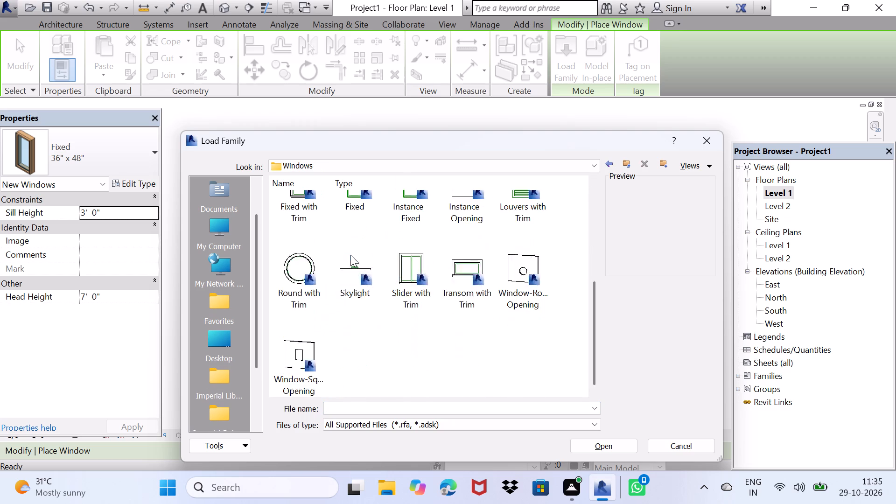
scroll(350, 255, up, 2)
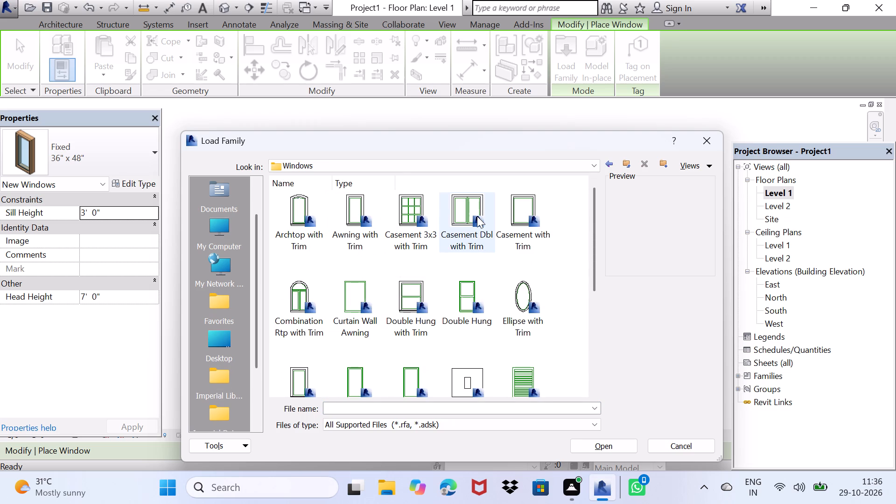
scroll(477, 216, down, 1)
scroll(477, 216, up, 1)
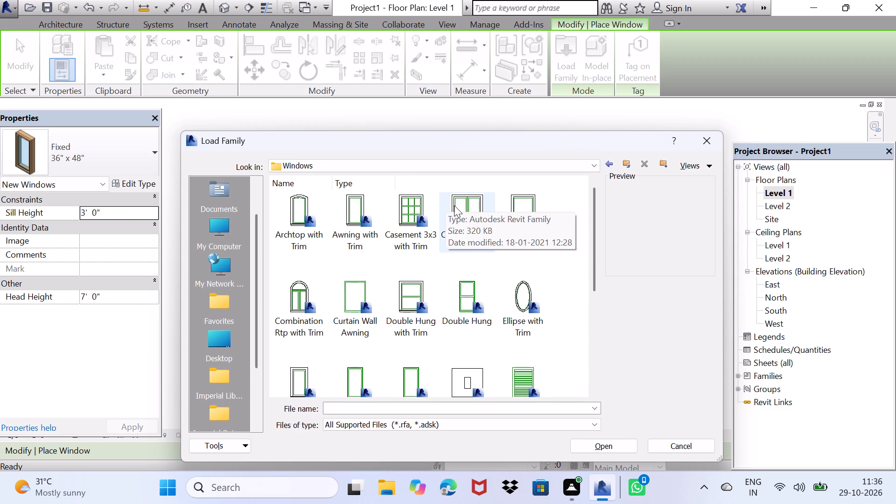
click(454, 205)
click(619, 448)
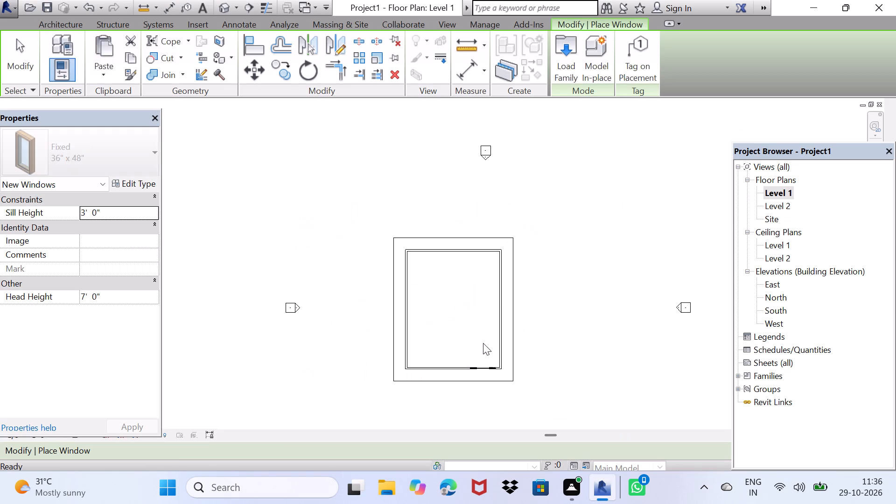
Place three 48" x 48" Casement Dbl with Trim windows in the east wall, about 7'-6", 24'-6" and 39'-6" from its south corner.
scroll(503, 345, up, 7)
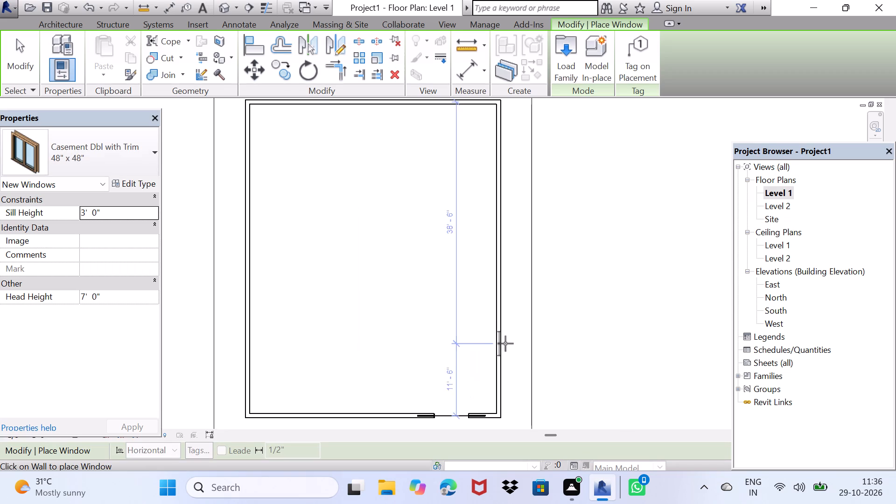
click(502, 370)
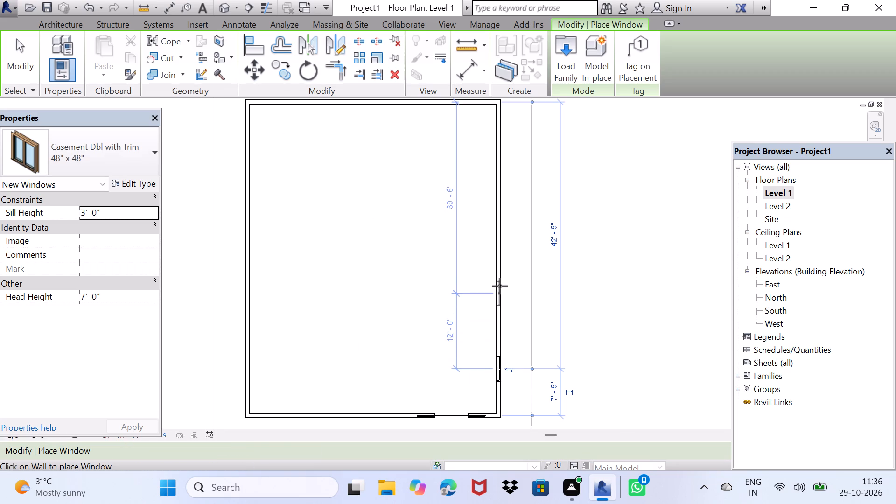
click(500, 262)
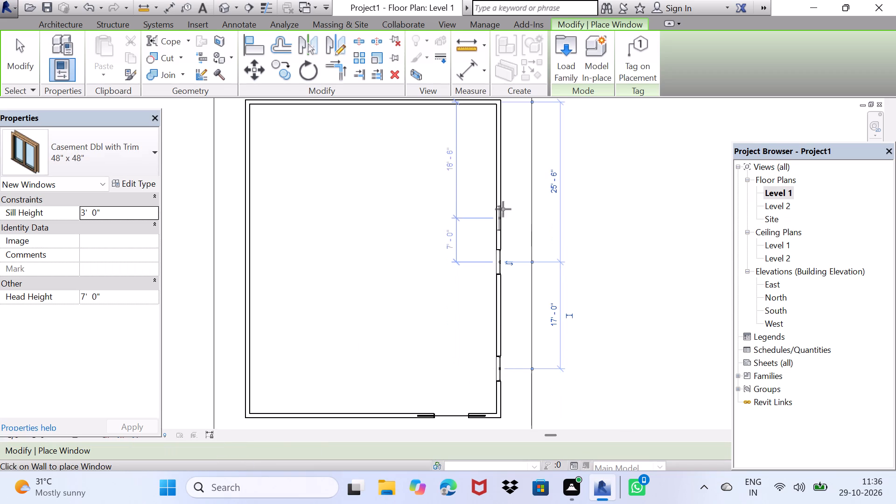
click(505, 168)
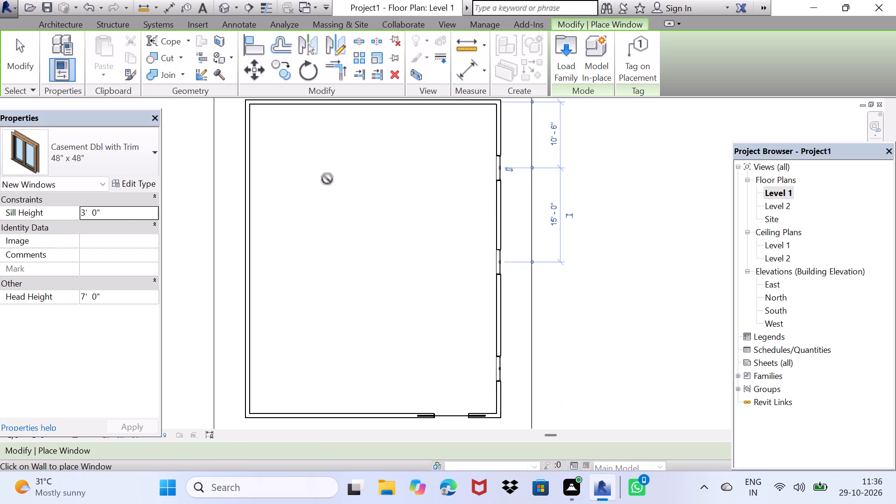
Place three matching 48" x 48" casement windows in the west wall, about 39'-6", 24' and 6'-6" from its south corner.
click(247, 169)
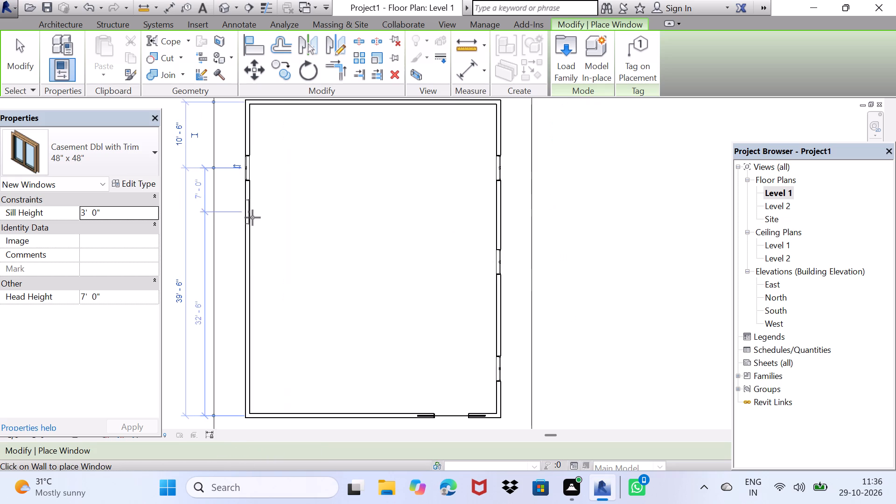
click(252, 266)
click(252, 375)
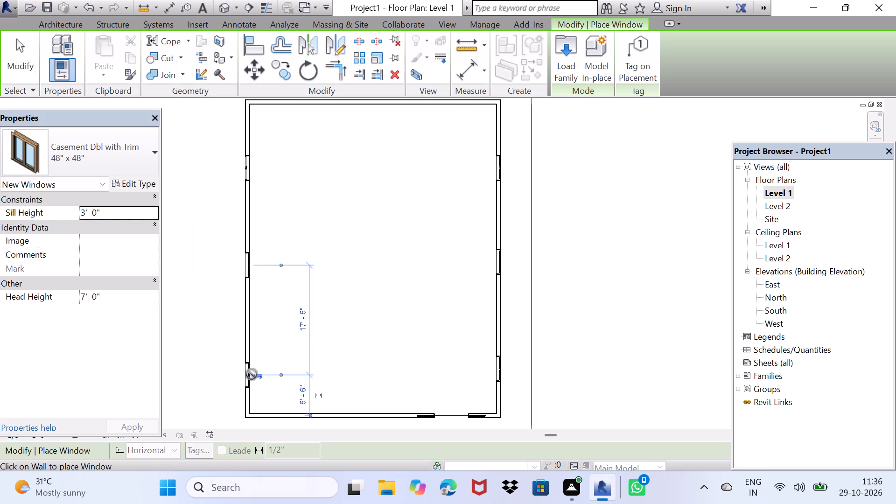
key(space)
Open the default 3D view to examine the building with its door and windows.
scroll(357, 315, down, 2)
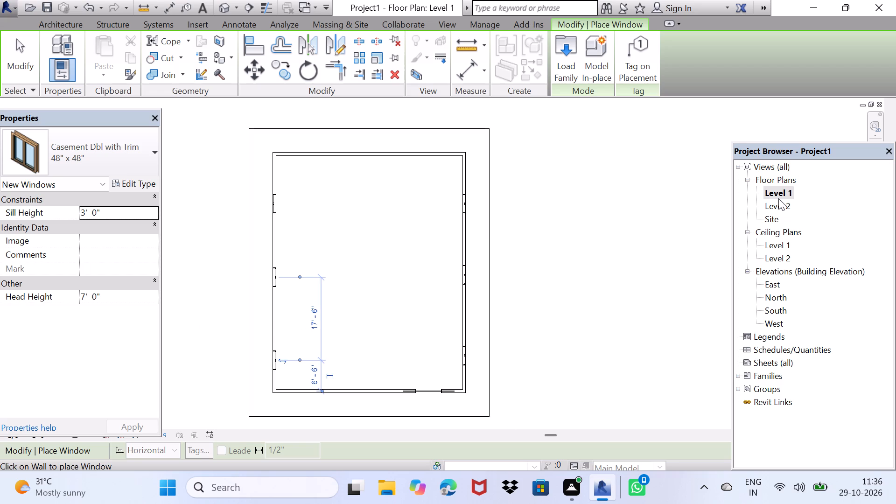
click(223, 4)
scroll(388, 367, up, 3)
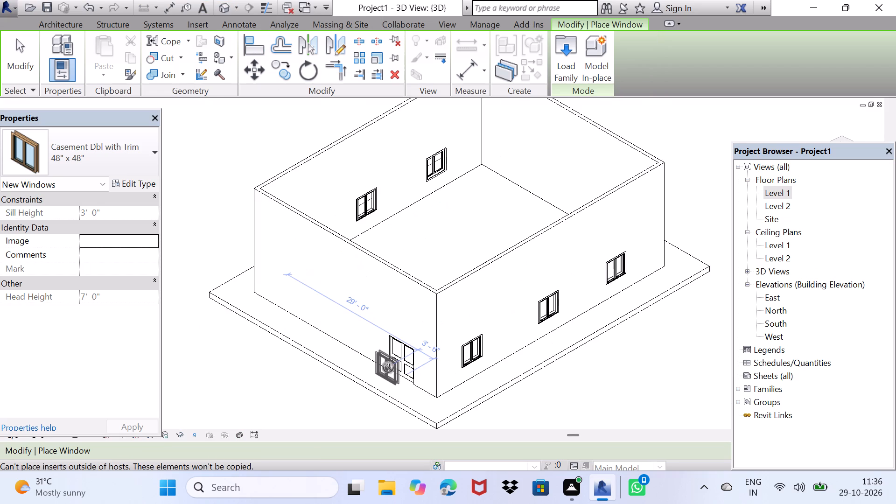
Leave the Window command and examine the building's door, window walls and surrounding floor edge in 3D from several directions.
key(space)
key(Escape)
key(Escape)
middle_drag(383, 378, 422, 350)
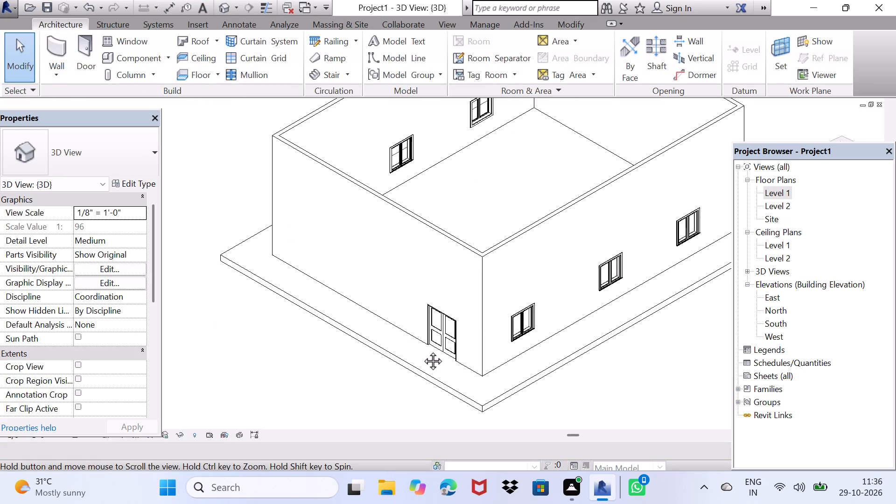
middle_drag(422, 350, 362, 353)
middle_drag(361, 362, 388, 357)
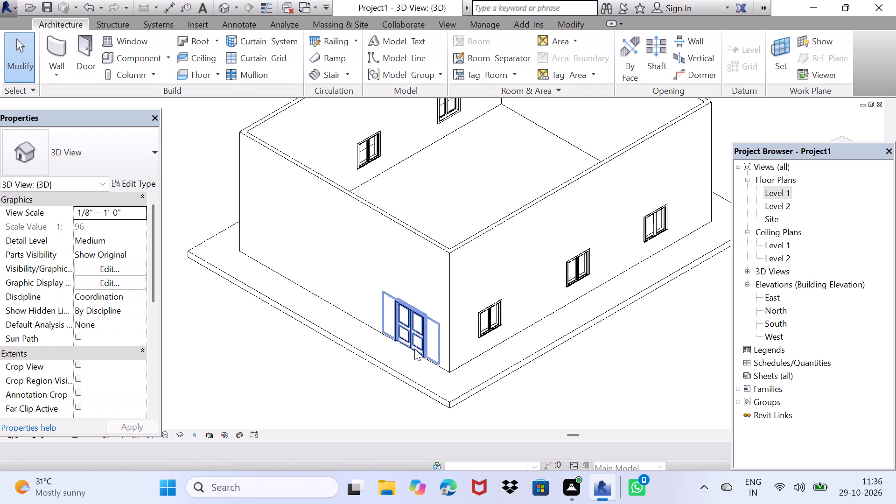
scroll(517, 368, down, 3)
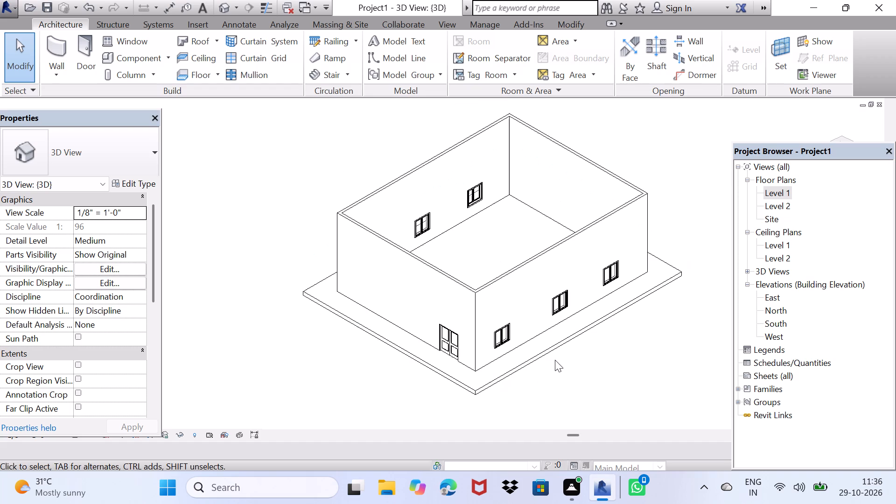
scroll(556, 359, down, 1)
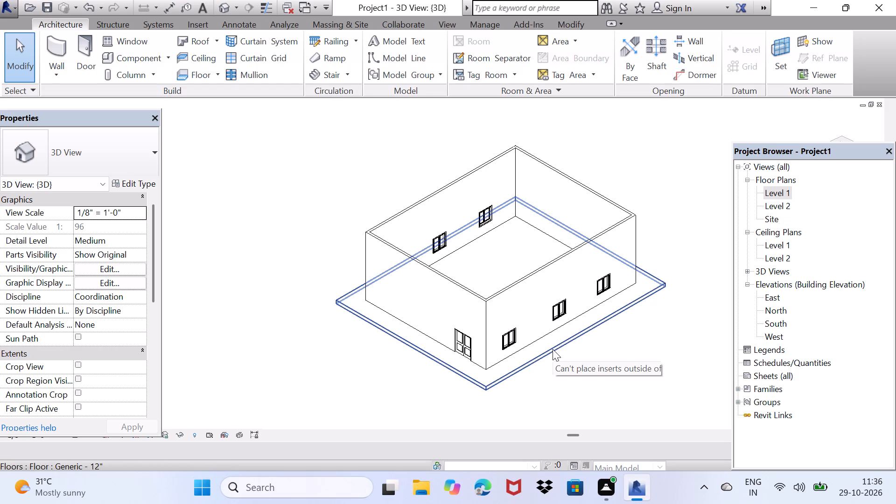
middle_drag(553, 349, 590, 339)
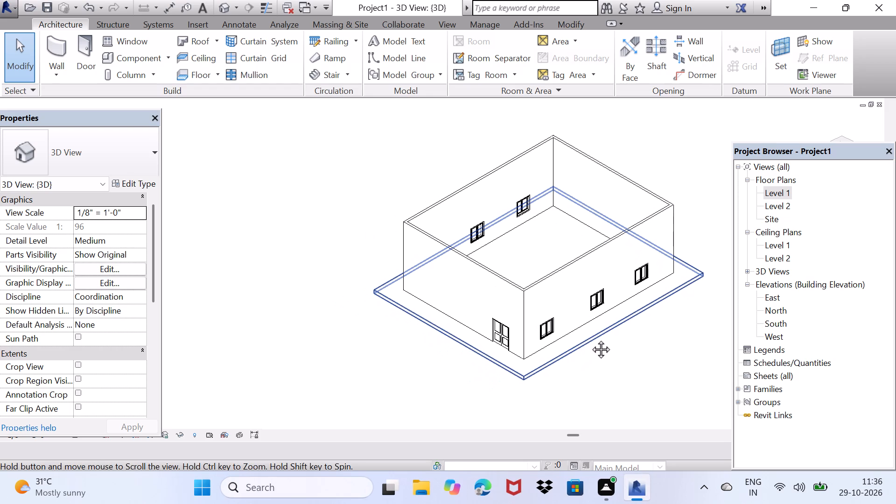
middle_drag(590, 339, 839, 304)
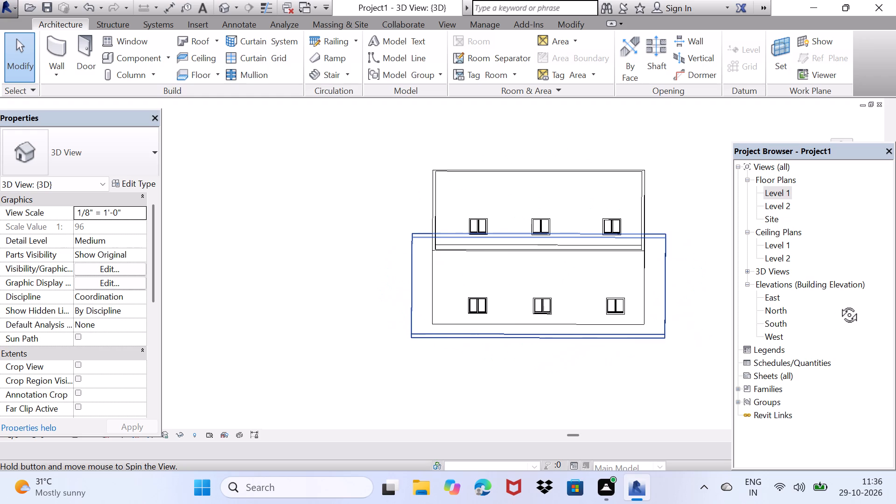
middle_drag(839, 304, 639, 312)
key(space)
scroll(520, 351, up, 3)
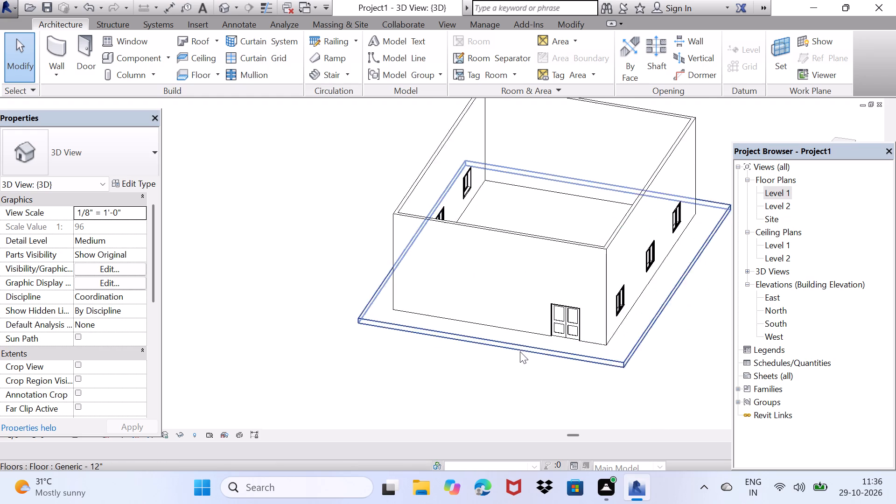
middle_drag(493, 367, 495, 350)
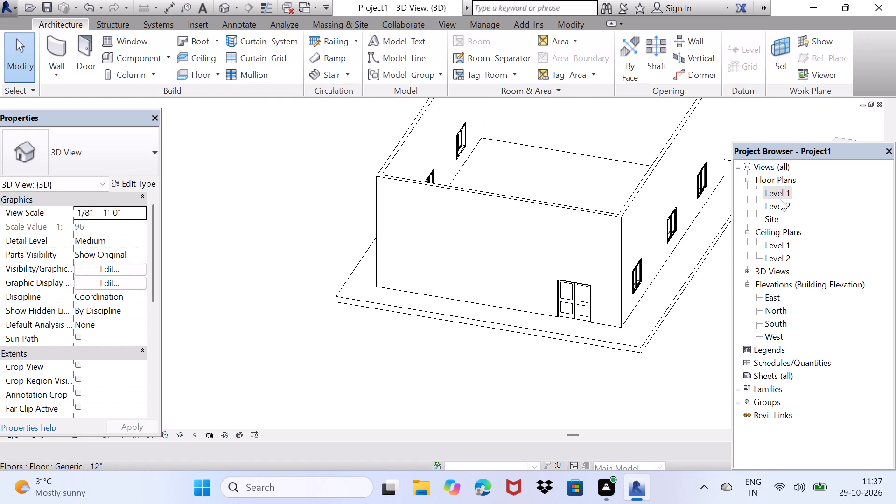
In the Level 1 floor plan, nudge the west wall outward to about 44'-0" from the east wall, and back to nearly its original position.
double_click(781, 195)
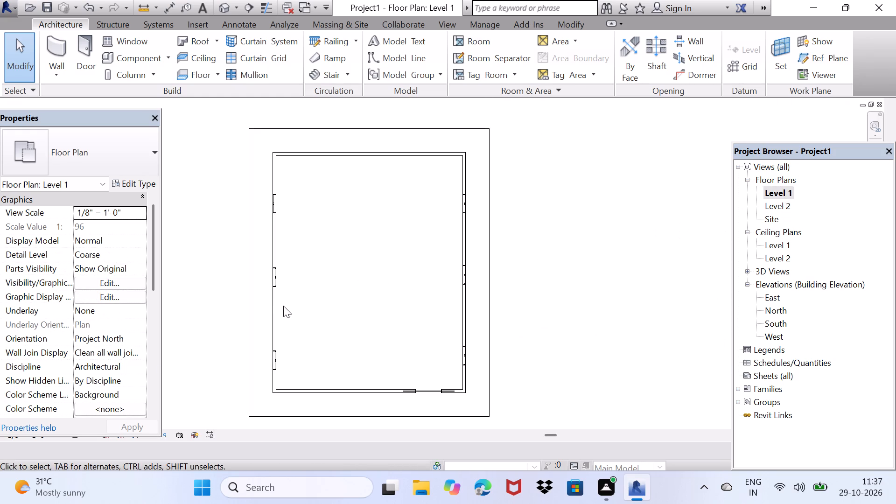
click(276, 314)
key(Left)
key(Left)
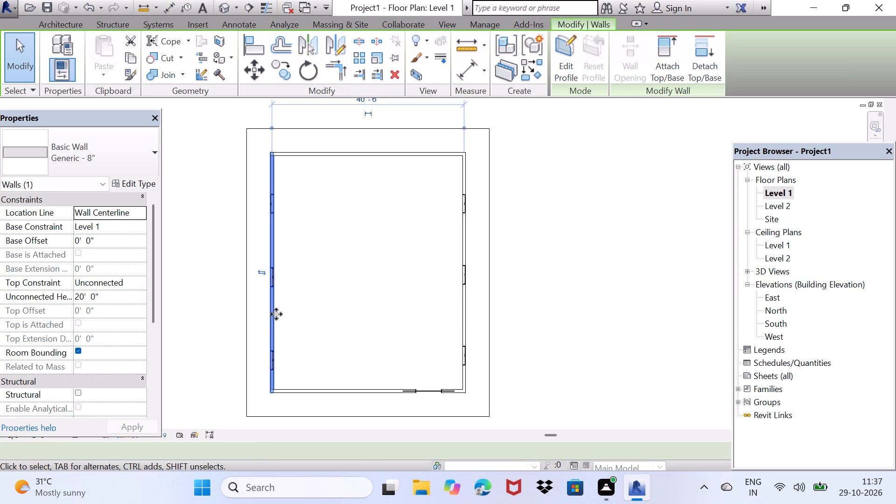
key(Left)
key(Left)
key(Left)
key(Left)
key(Left)
key(Left)
key(Left)
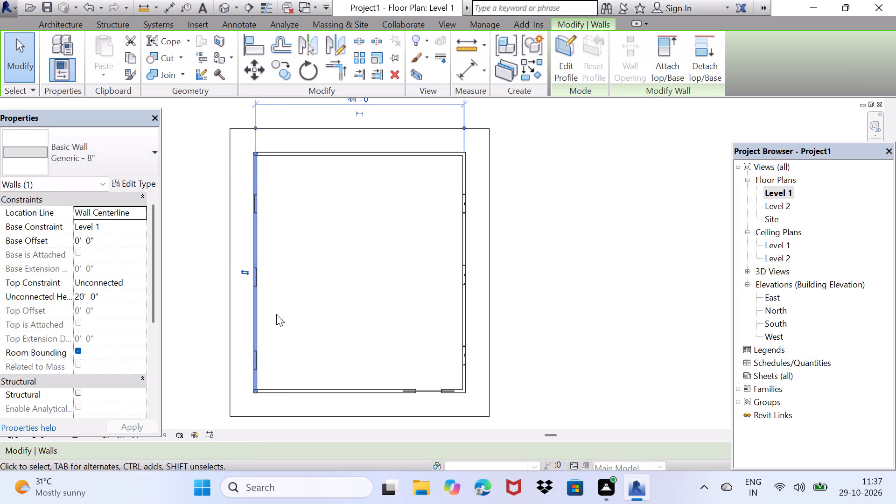
key(Right)
key(Right)
key(Right)
key(Right)
key(Right)
key(Right)
key(Right)
key(Right)
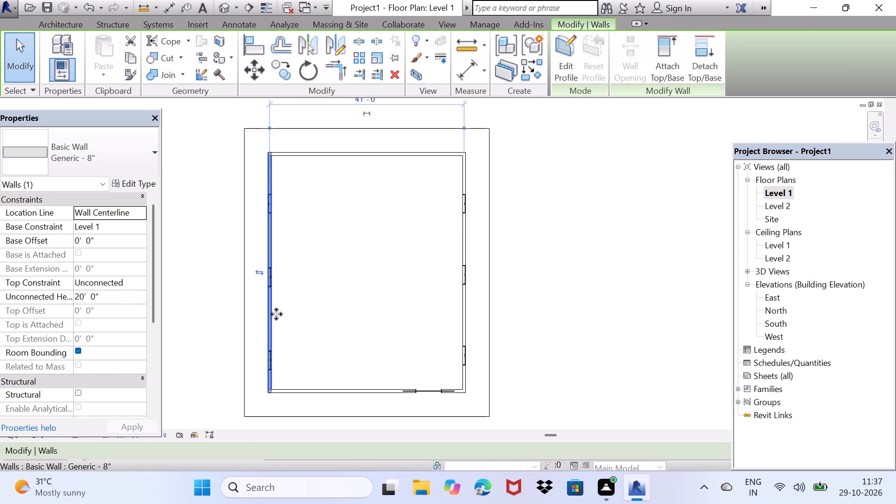
key(grave)
key(Escape)
key(Escape)
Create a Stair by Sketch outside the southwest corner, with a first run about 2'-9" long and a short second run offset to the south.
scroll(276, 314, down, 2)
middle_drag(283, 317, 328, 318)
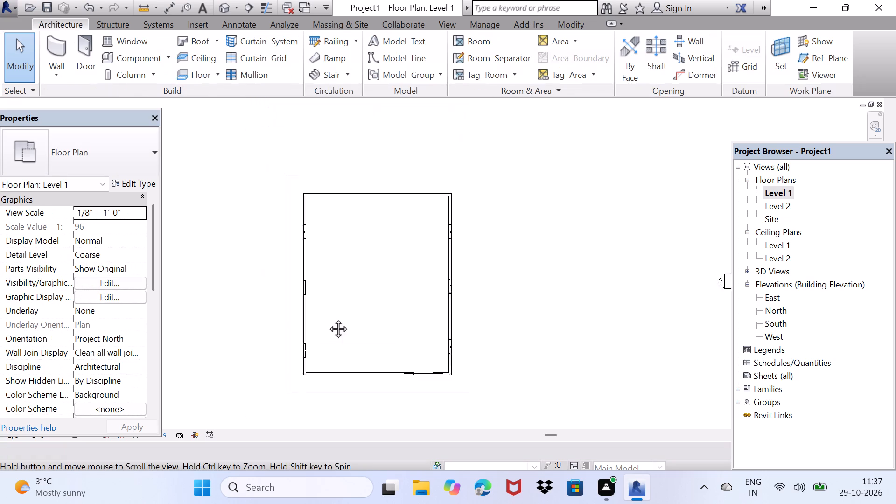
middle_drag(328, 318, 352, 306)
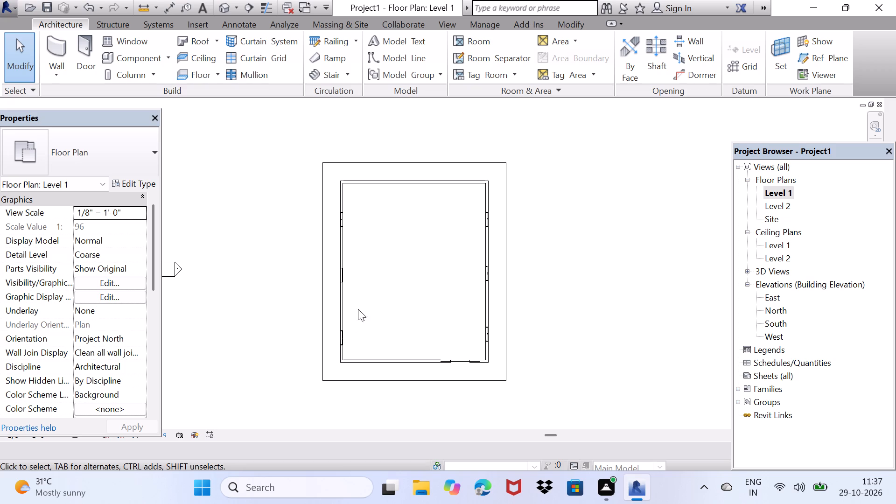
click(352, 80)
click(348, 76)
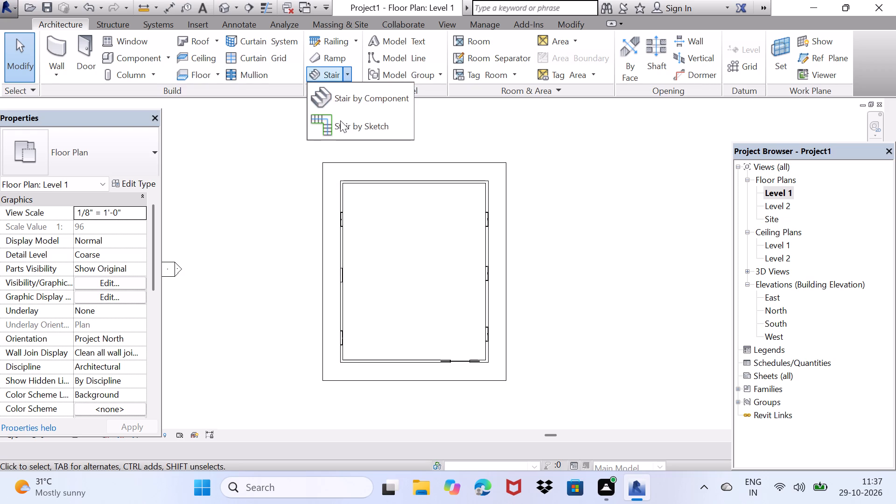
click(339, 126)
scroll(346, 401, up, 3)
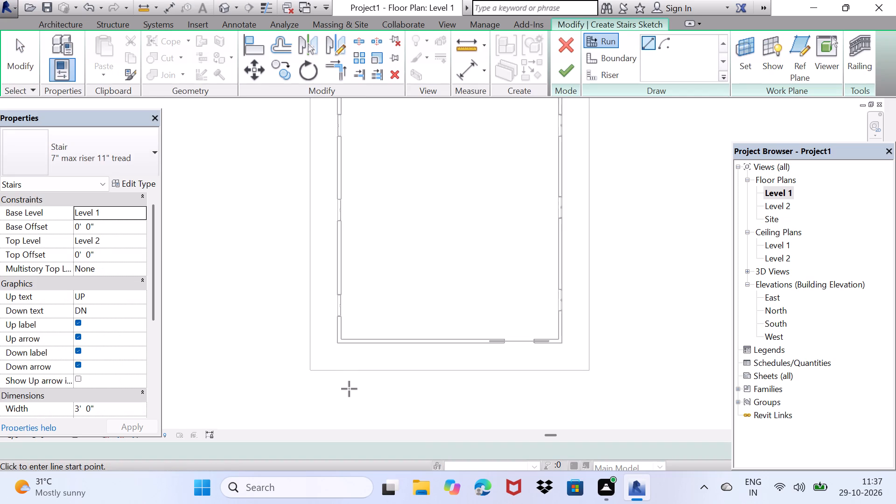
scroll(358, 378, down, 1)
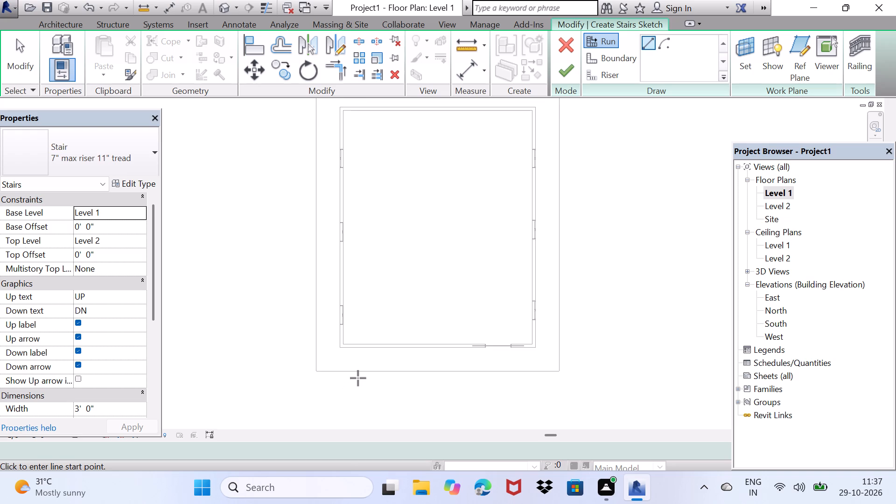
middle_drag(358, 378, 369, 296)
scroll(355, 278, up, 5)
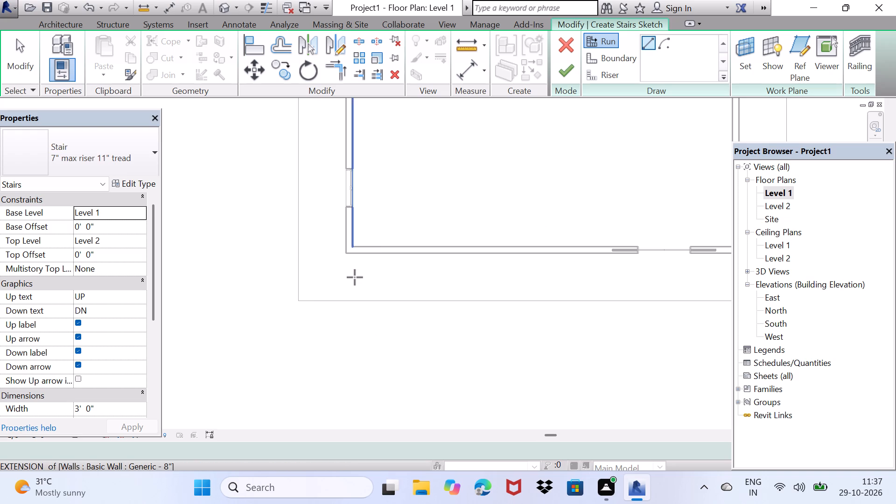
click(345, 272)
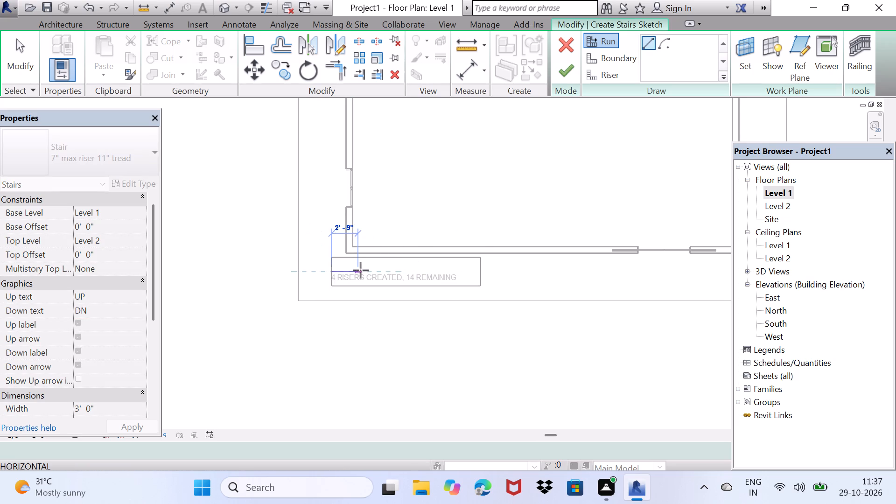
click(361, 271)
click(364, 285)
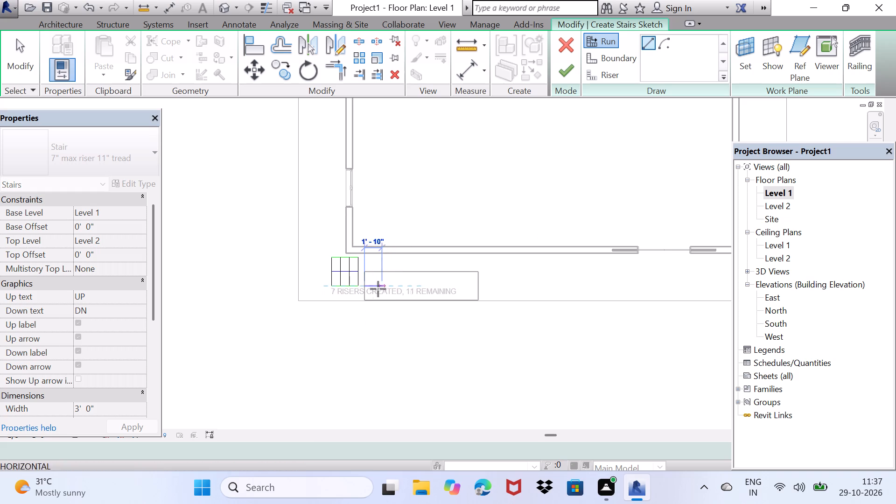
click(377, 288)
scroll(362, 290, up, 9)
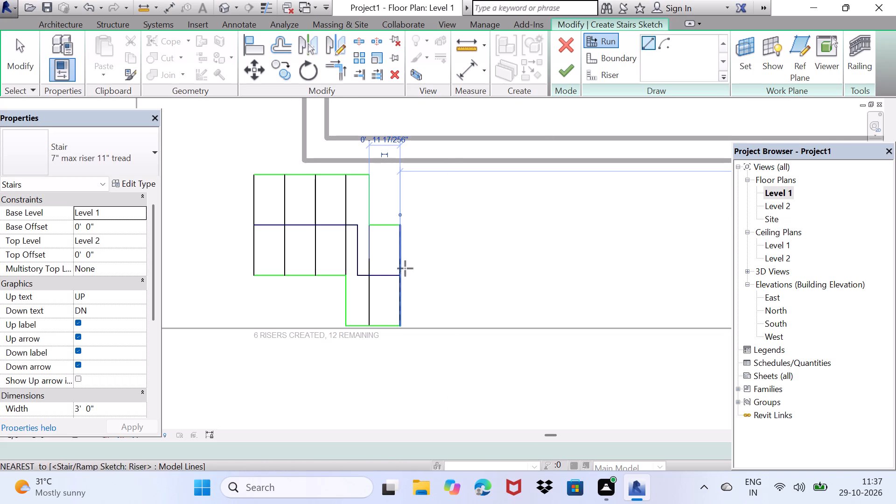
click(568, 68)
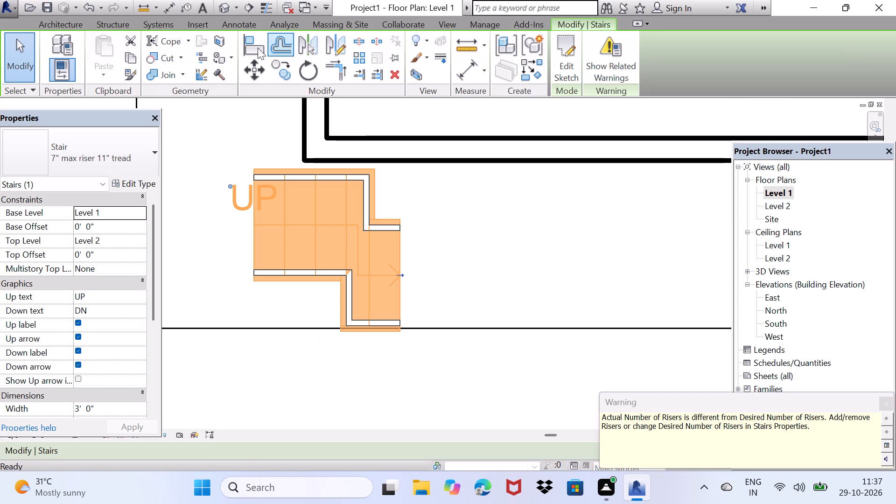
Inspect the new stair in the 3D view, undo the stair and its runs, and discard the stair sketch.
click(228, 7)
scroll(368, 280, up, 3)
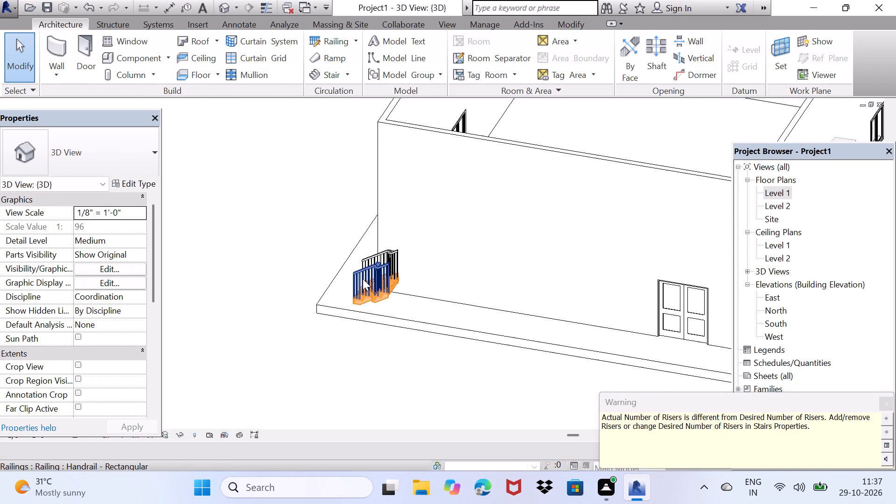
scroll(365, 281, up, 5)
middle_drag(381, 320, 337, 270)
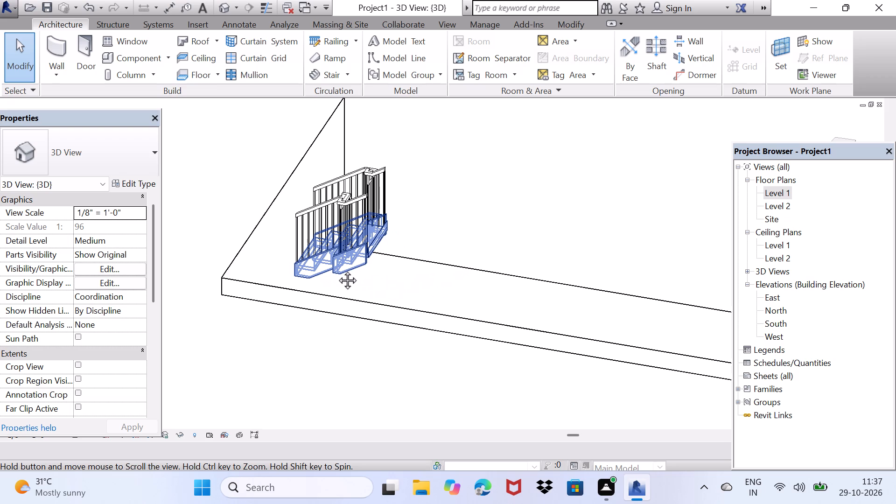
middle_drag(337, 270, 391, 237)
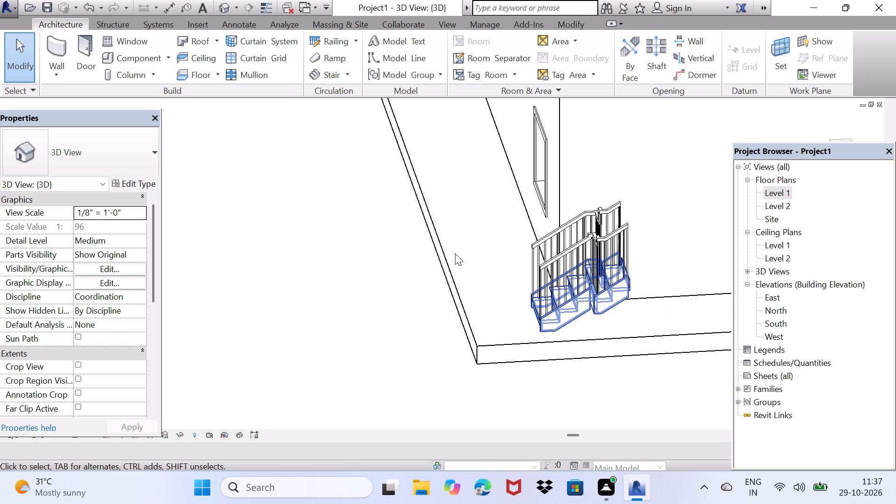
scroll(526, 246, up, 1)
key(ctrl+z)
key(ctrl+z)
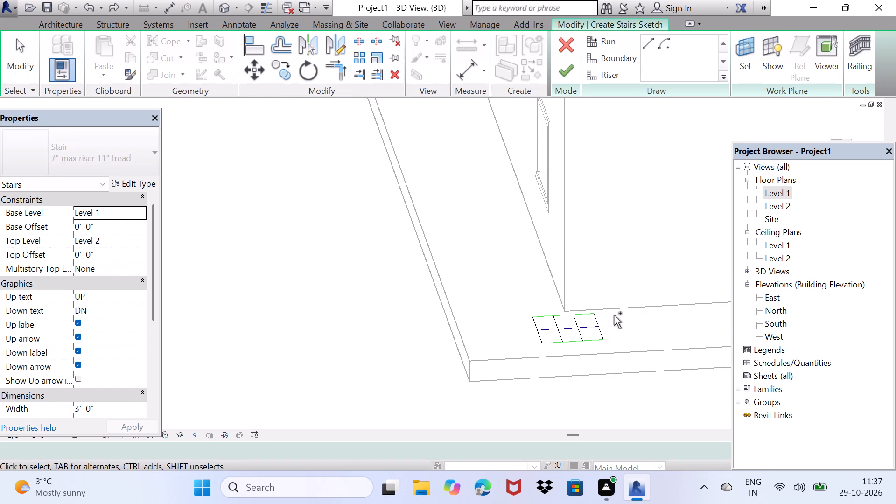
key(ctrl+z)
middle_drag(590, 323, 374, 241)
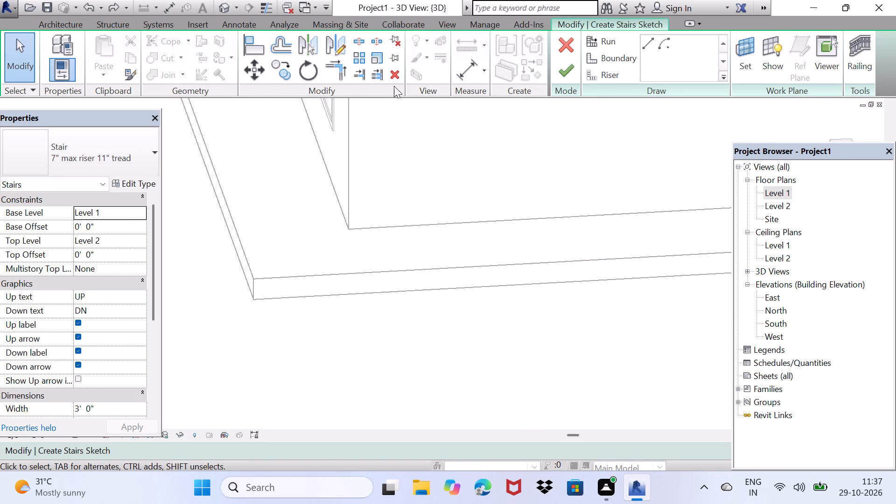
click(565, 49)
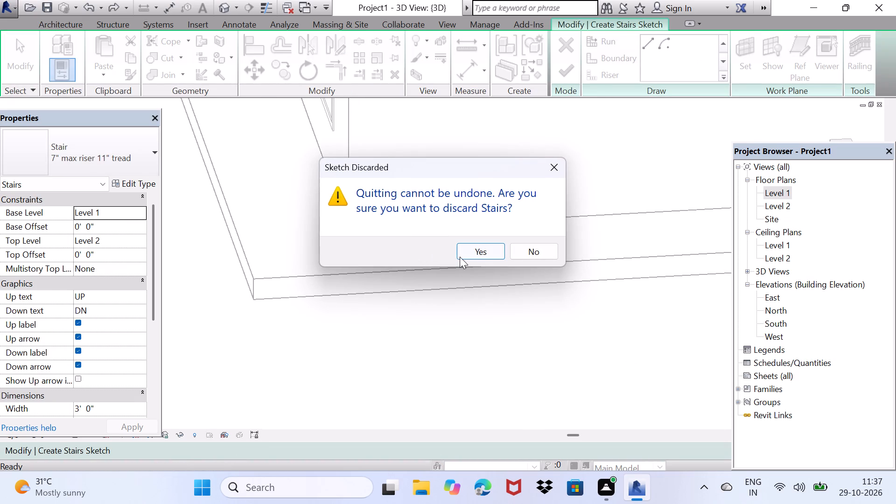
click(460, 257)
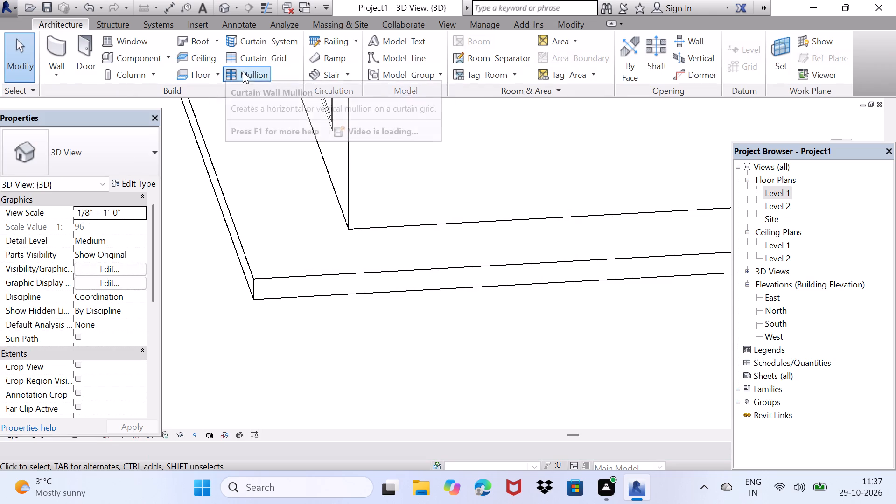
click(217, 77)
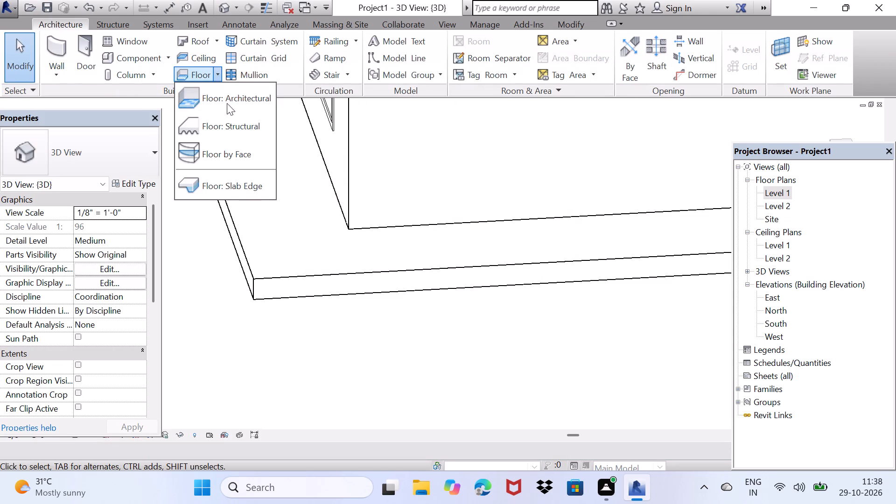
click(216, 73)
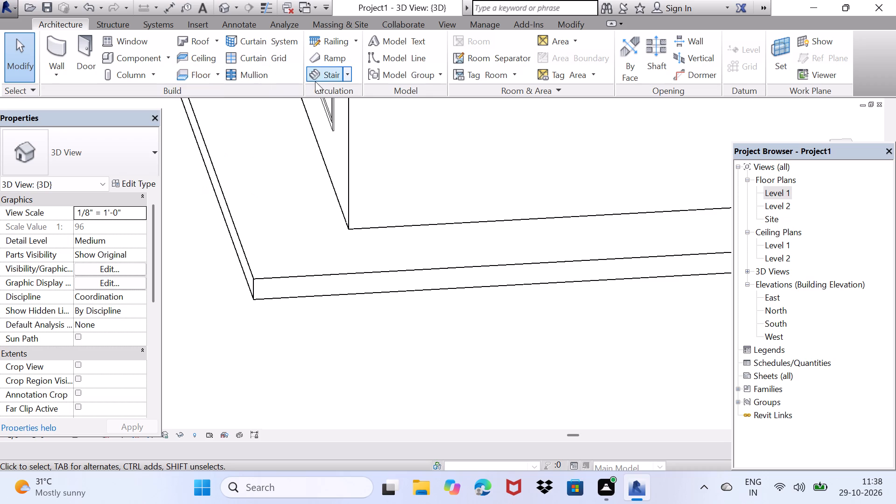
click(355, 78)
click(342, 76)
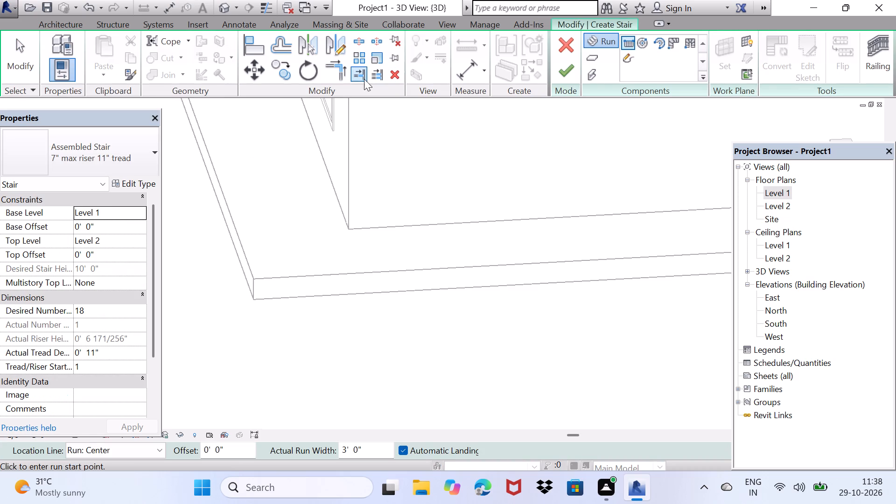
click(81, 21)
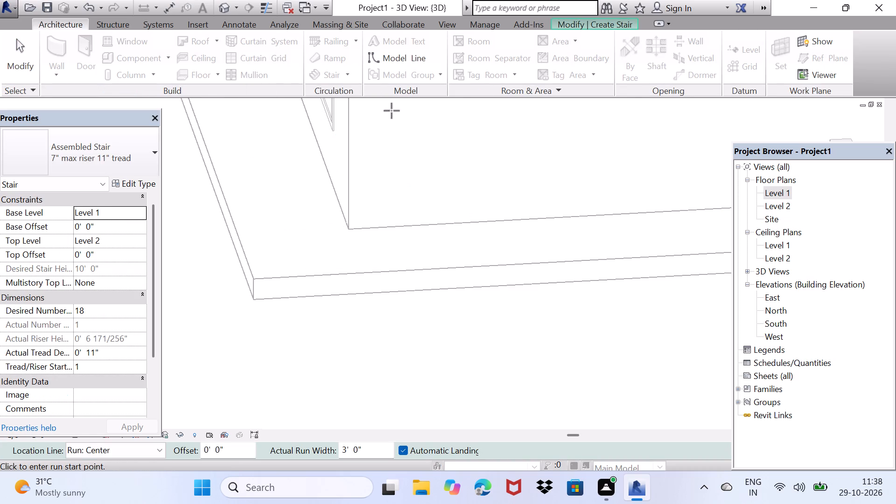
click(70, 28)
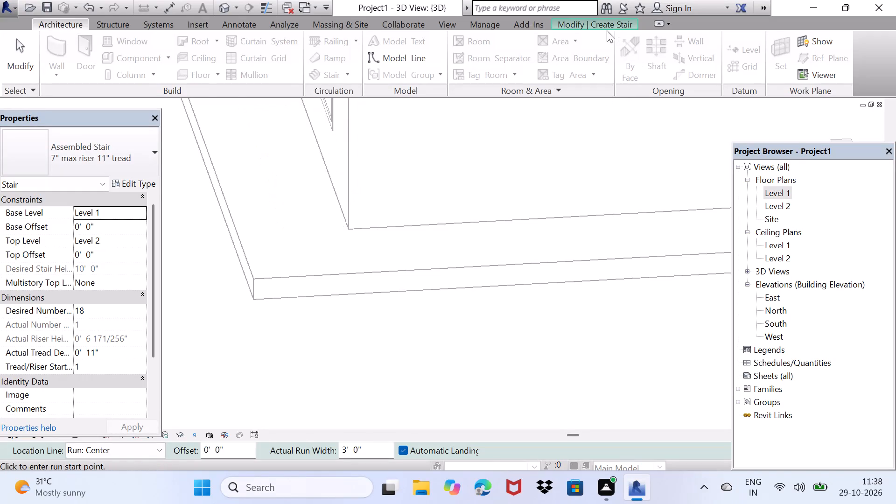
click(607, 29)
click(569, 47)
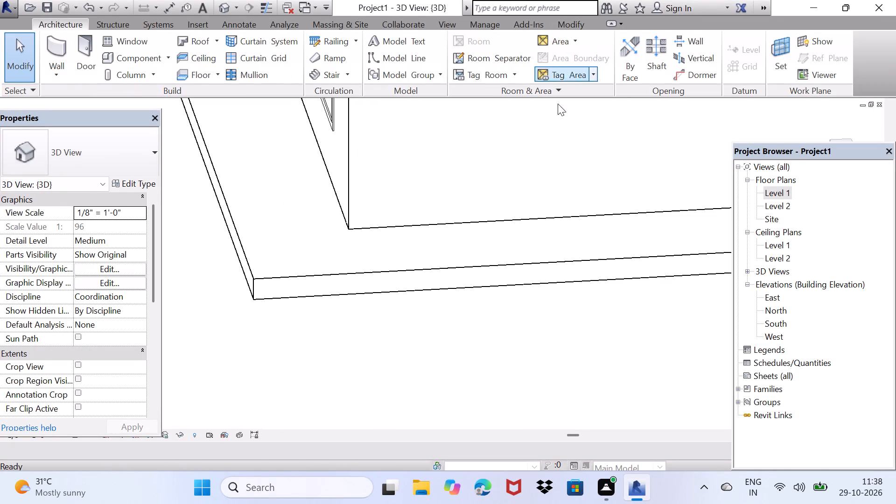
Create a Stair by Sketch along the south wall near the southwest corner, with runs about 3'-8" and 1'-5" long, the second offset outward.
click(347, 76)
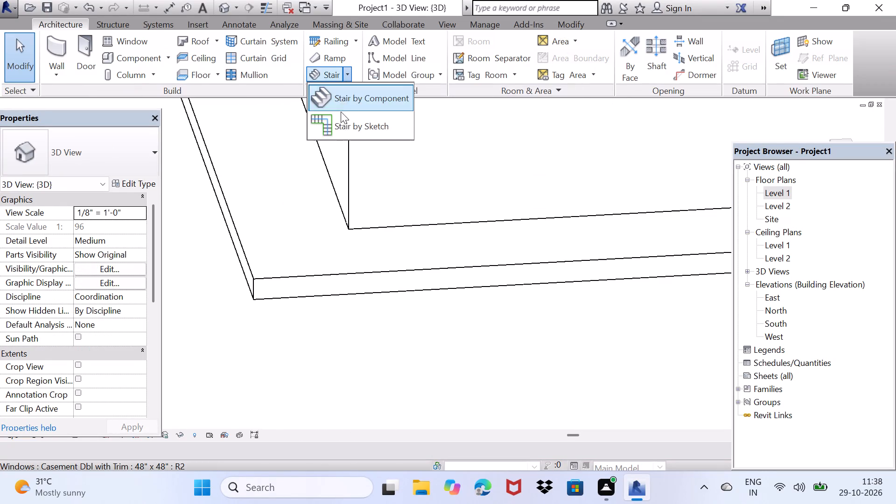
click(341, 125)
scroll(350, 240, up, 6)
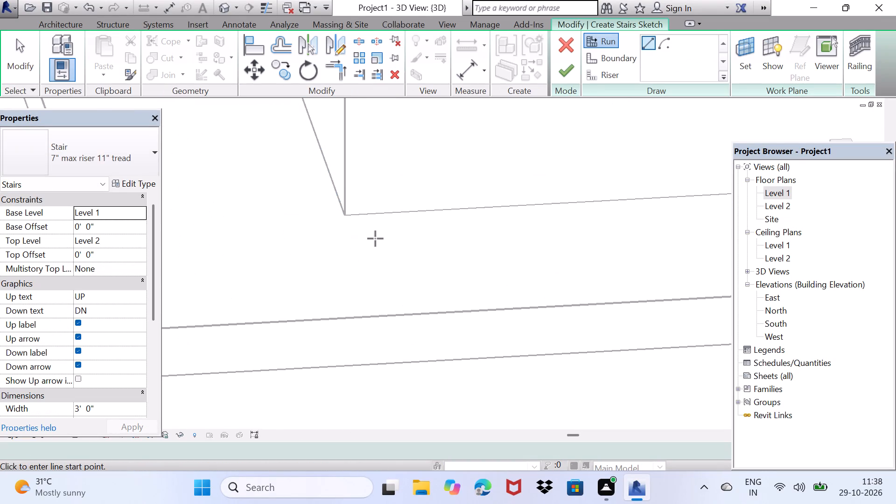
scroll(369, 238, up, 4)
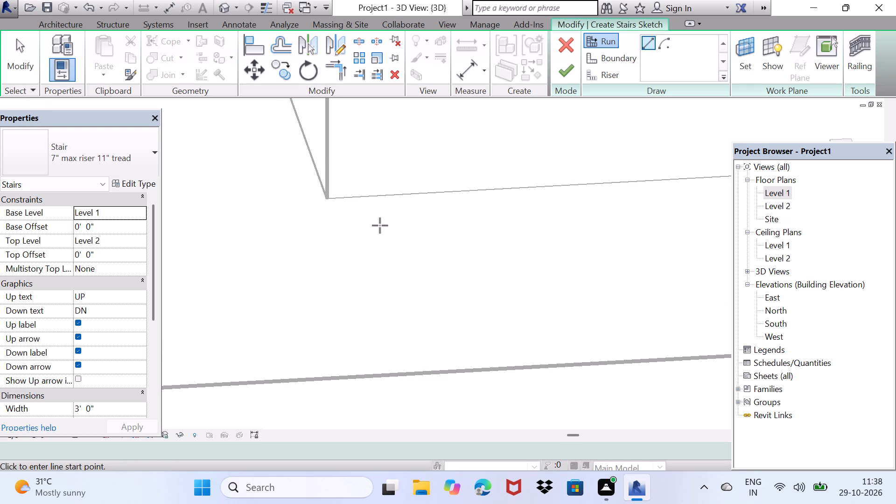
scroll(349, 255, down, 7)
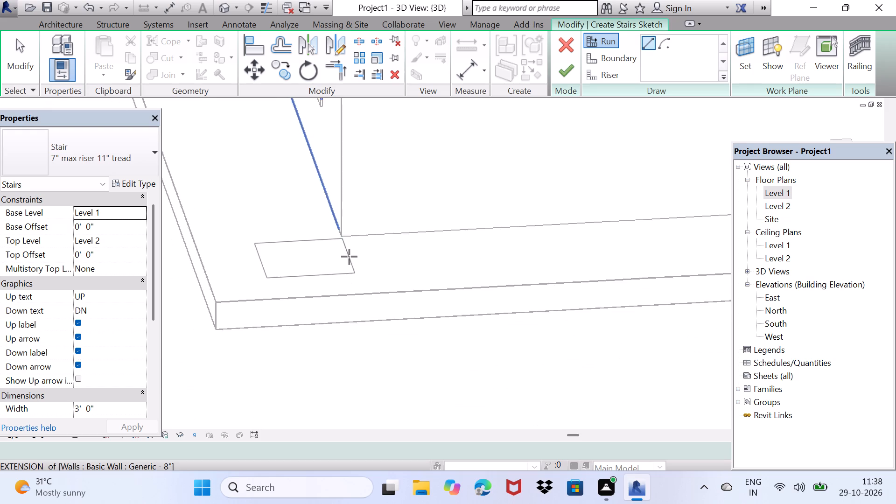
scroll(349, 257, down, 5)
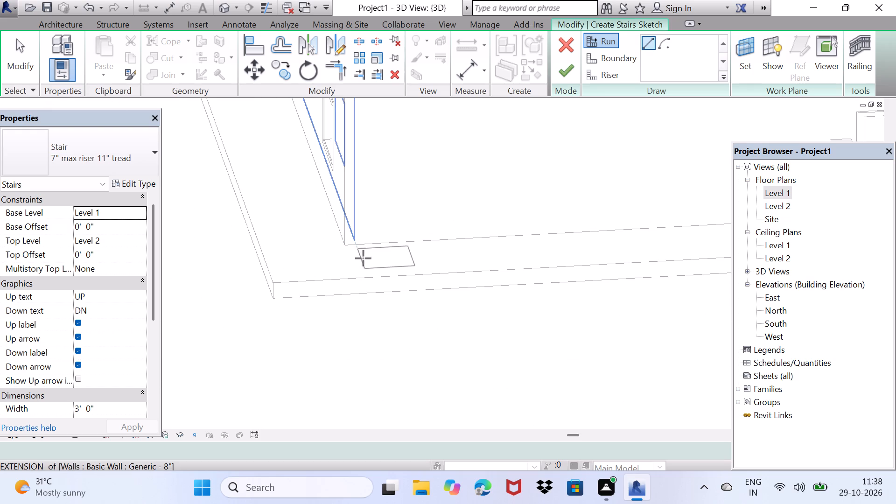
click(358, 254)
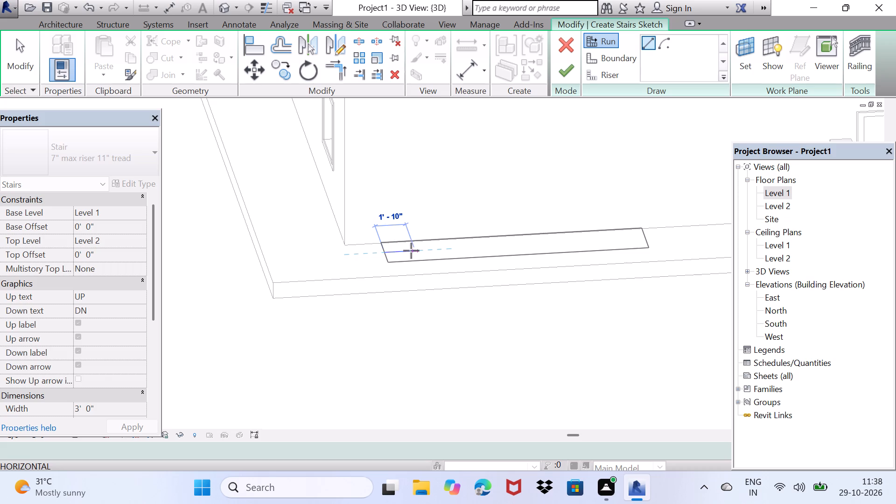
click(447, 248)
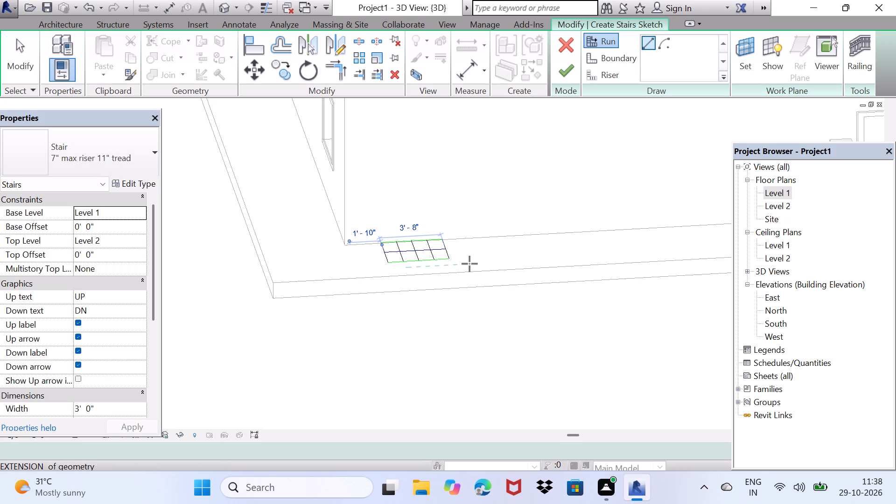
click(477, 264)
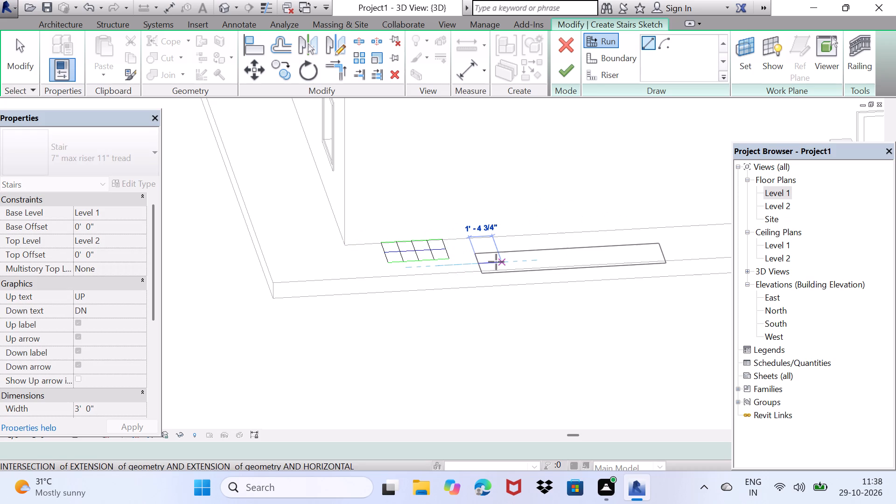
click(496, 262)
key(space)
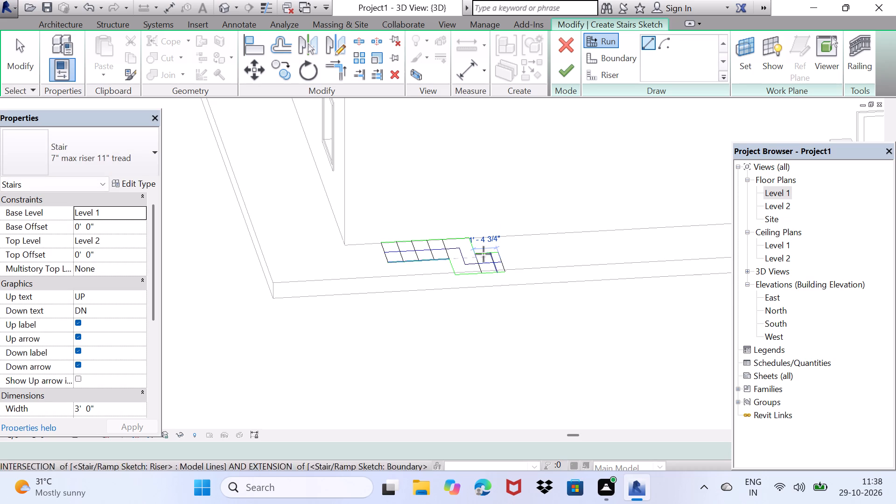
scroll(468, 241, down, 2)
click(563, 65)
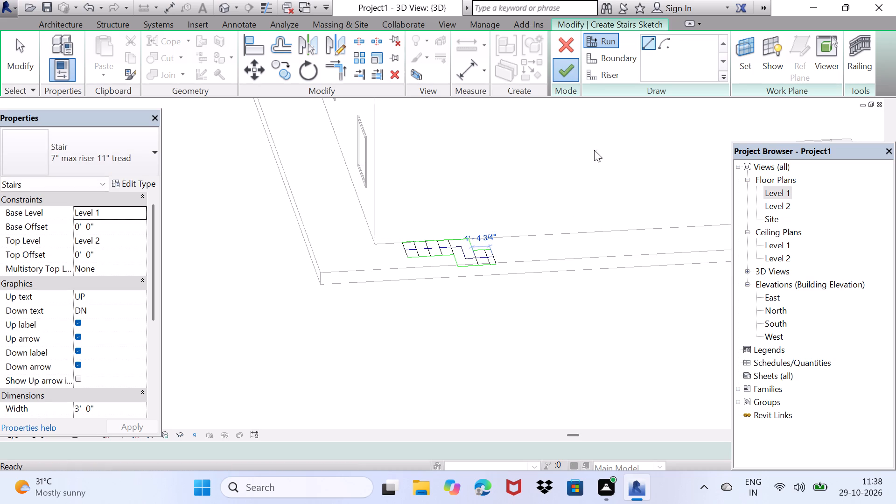
Examine the new stair, its railings and its position against the building in 3D from several directions.
scroll(444, 217, up, 3)
middle_drag(464, 233, 485, 233)
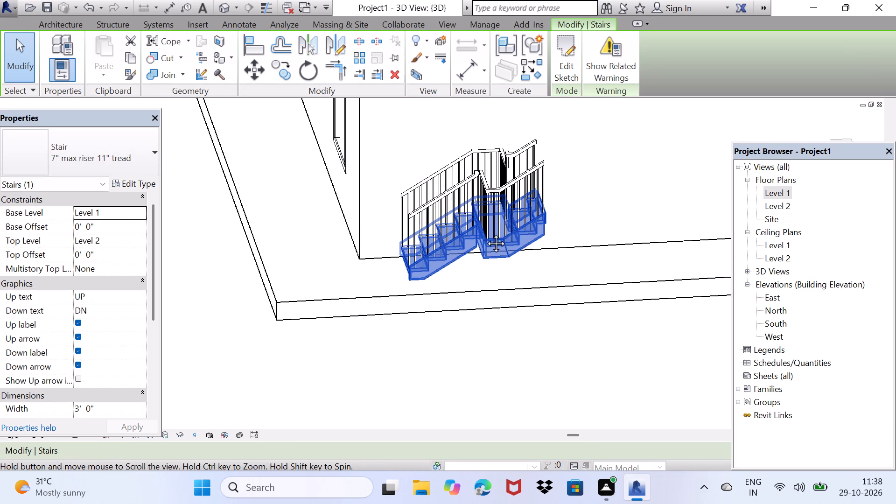
middle_drag(485, 233, 397, 229)
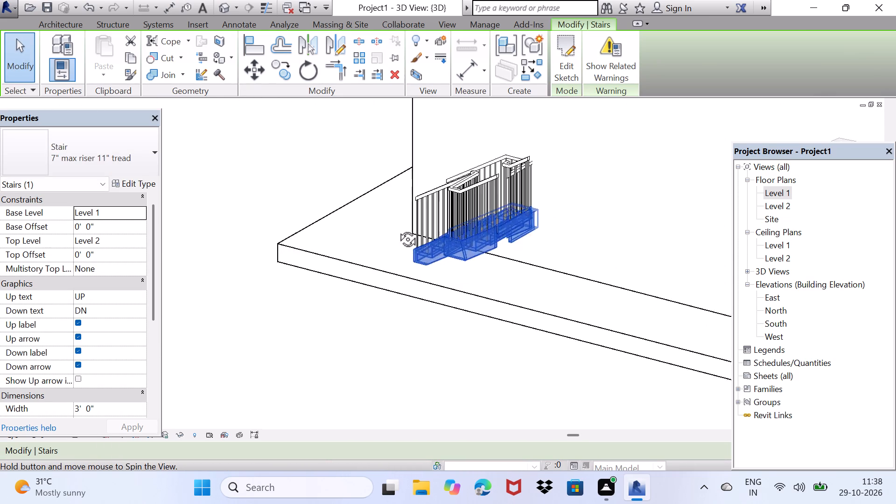
middle_drag(397, 229, 408, 160)
scroll(483, 214, up, 3)
middle_drag(470, 239, 534, 247)
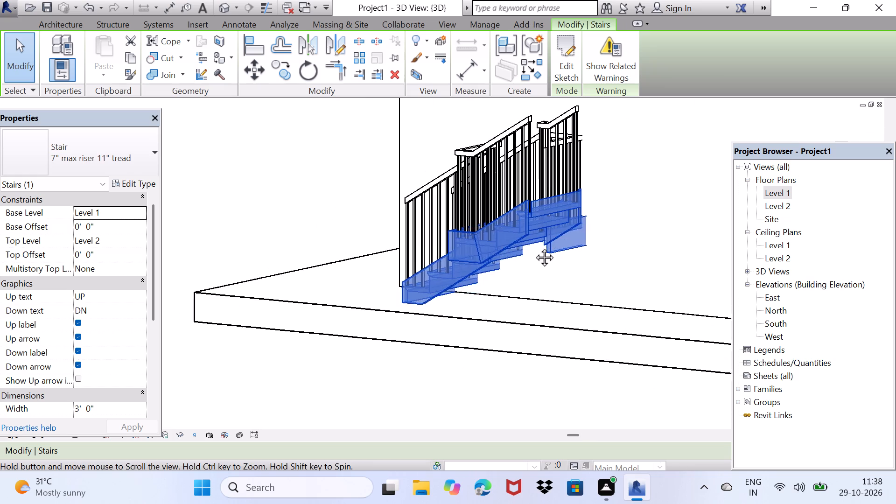
middle_drag(534, 247, 702, 254)
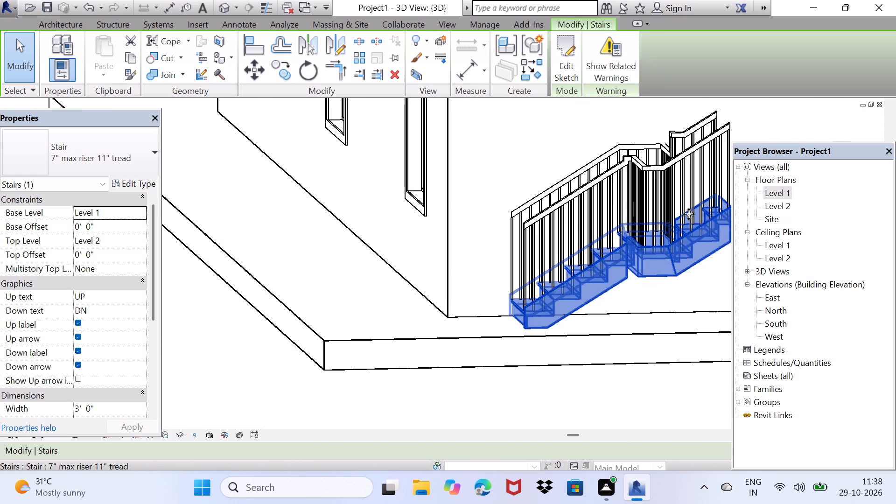
shift+middle_drag(689, 214, 609, 205)
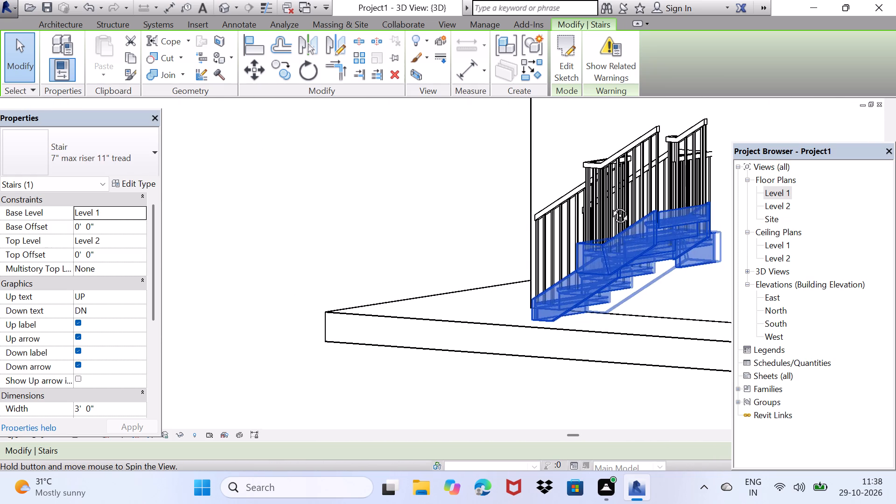
shift+middle_drag(609, 205, 351, 248)
middle_drag(332, 248, 428, 263)
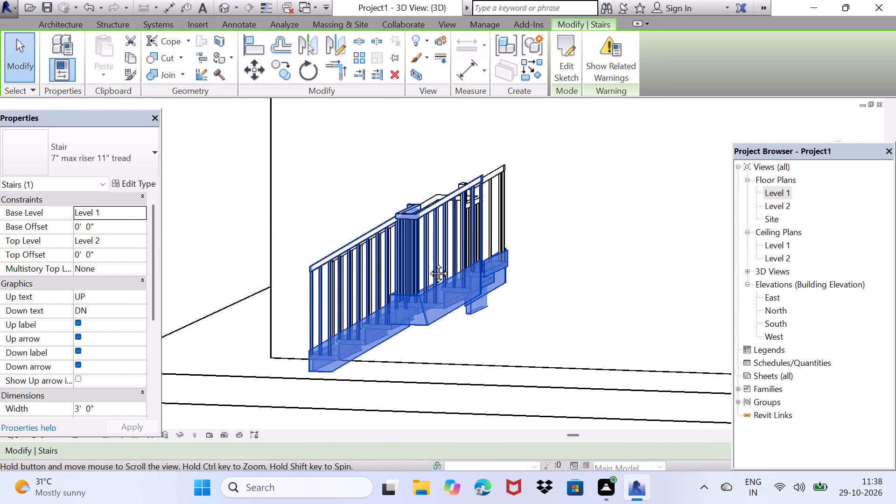
middle_drag(428, 263, 658, 281)
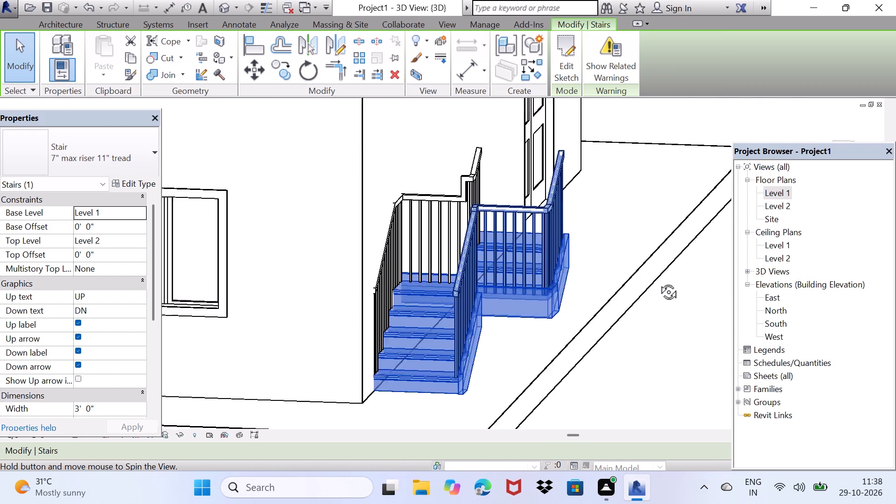
middle_drag(658, 281, 633, 278)
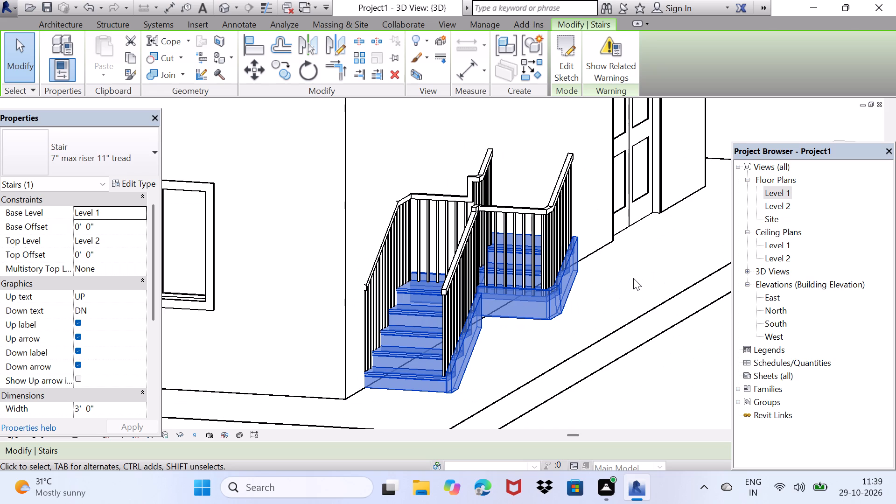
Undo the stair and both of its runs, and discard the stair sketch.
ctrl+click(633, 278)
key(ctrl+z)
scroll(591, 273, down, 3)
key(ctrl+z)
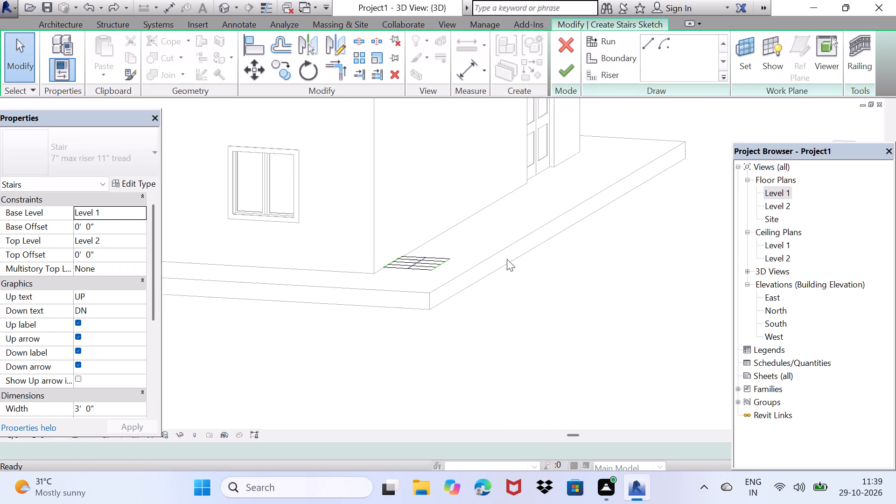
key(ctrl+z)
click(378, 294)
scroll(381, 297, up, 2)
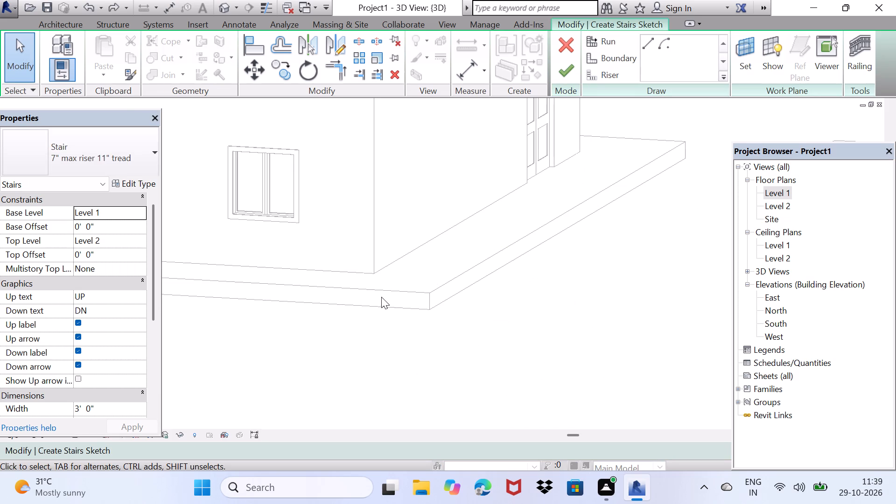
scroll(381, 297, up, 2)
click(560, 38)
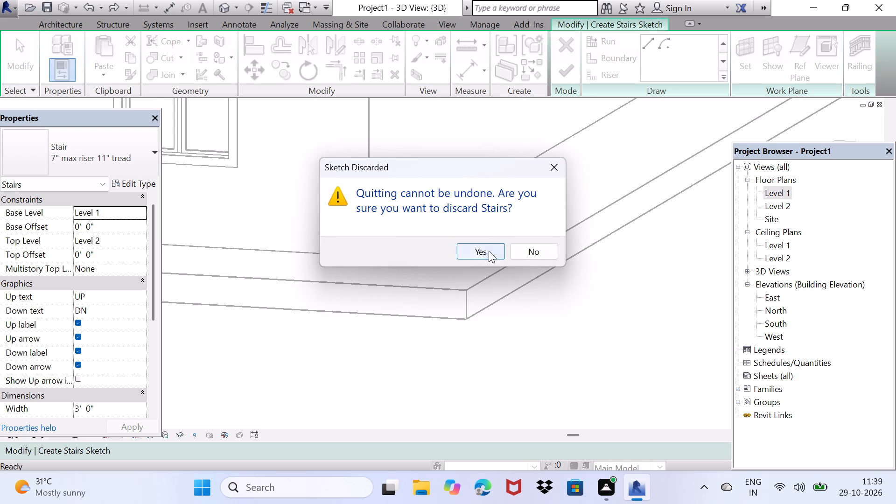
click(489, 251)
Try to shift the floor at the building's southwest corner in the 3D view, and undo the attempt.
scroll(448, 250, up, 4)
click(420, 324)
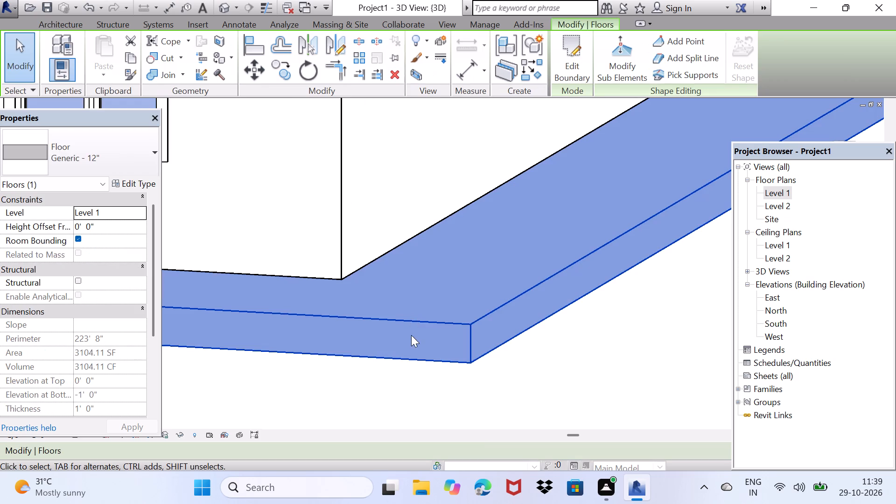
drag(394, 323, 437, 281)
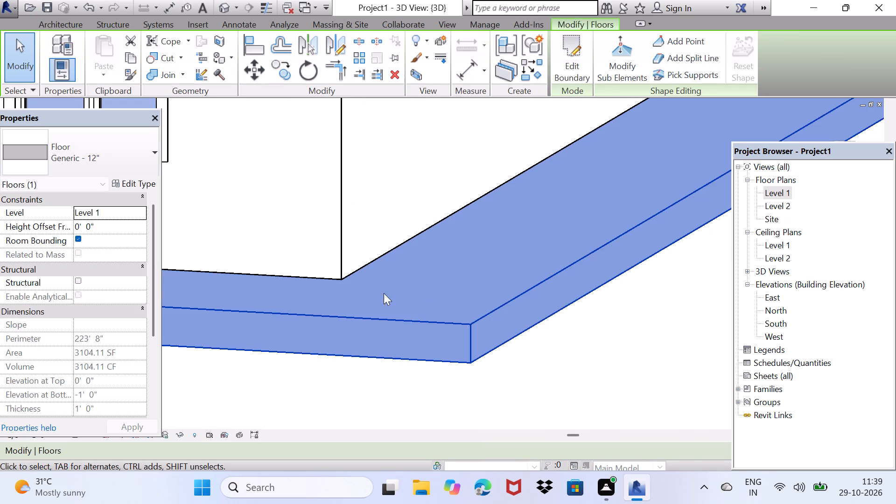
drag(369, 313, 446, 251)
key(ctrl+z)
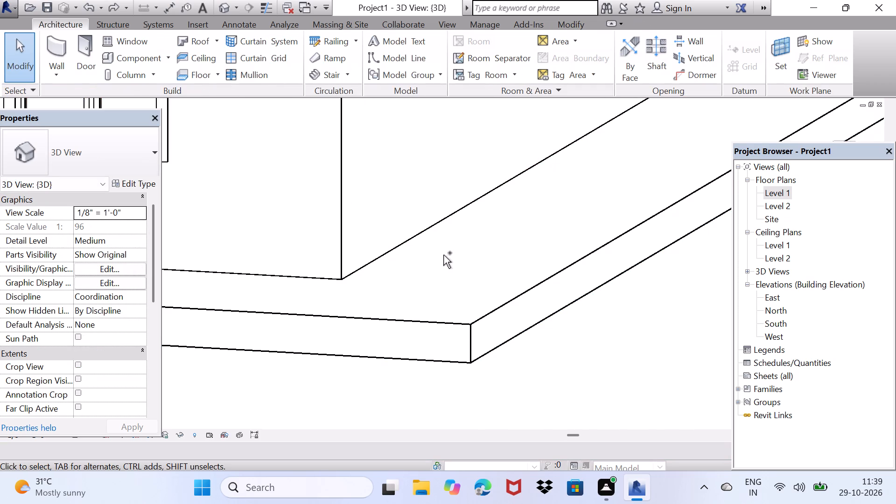
In the Level 1 floor plan, delete the existing floor that extends around the building.
scroll(471, 232, down, 14)
middle_drag(499, 274, 430, 306)
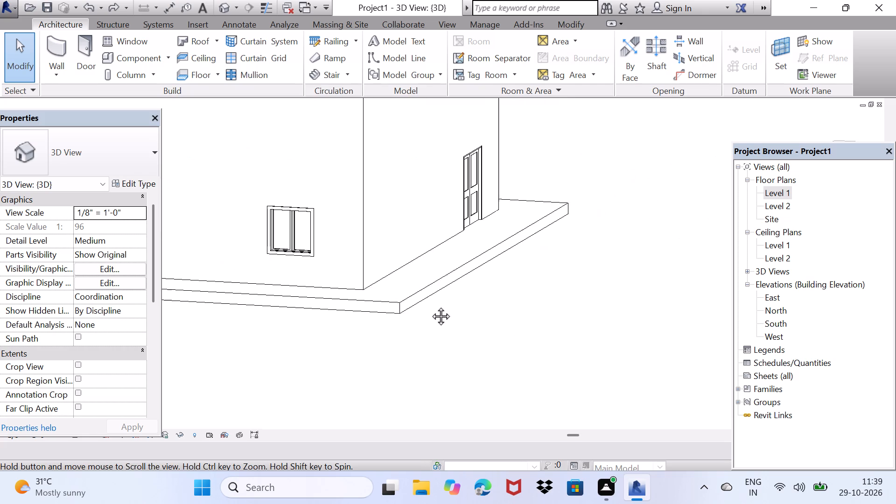
middle_drag(430, 306, 507, 308)
double_click(788, 196)
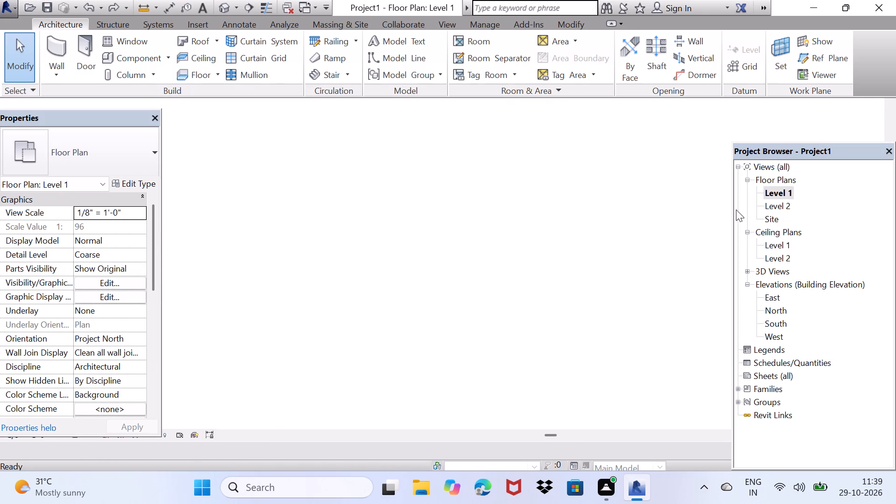
scroll(588, 234, down, 1)
click(520, 284)
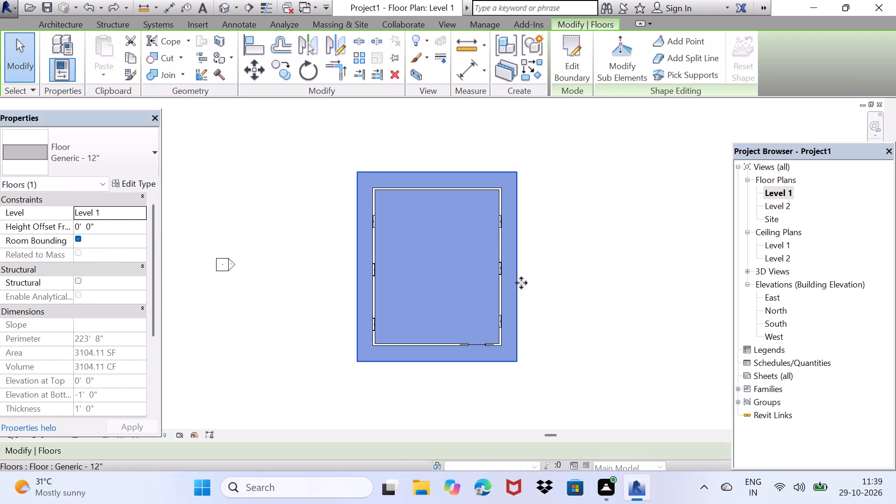
key(Delete)
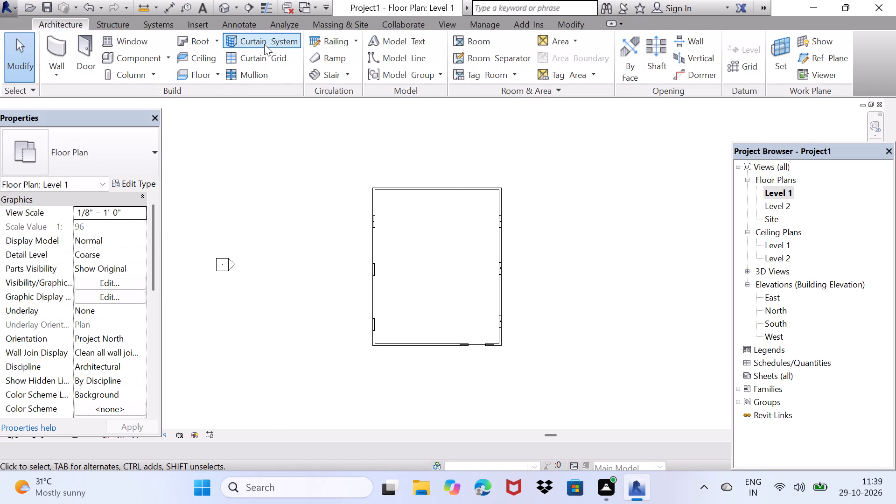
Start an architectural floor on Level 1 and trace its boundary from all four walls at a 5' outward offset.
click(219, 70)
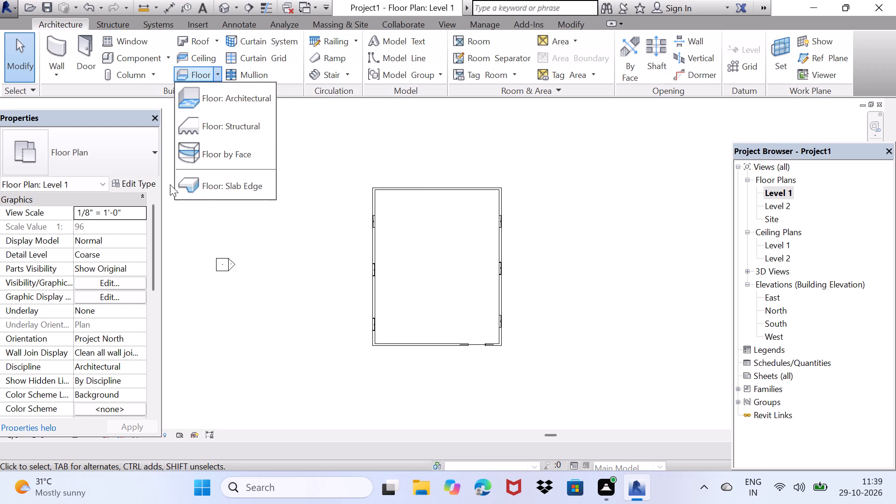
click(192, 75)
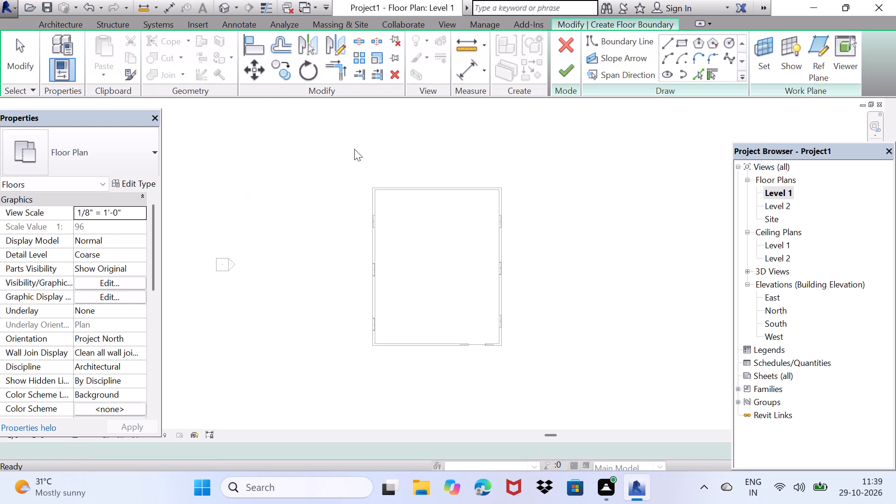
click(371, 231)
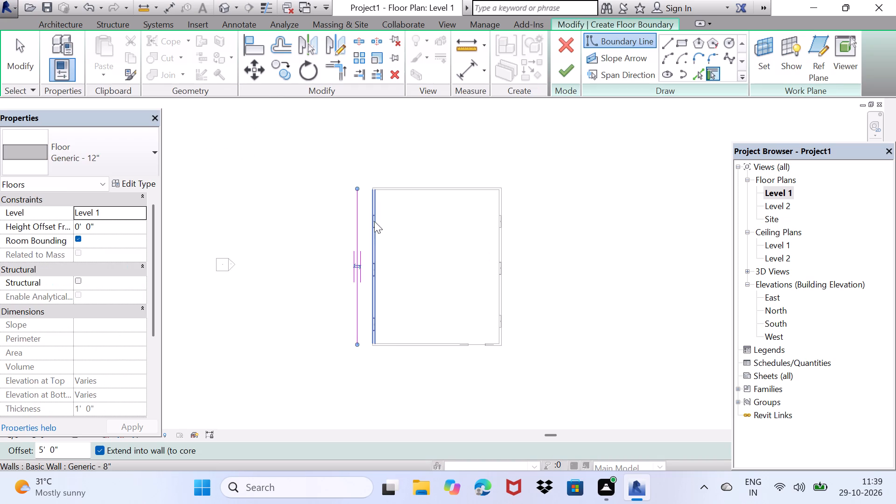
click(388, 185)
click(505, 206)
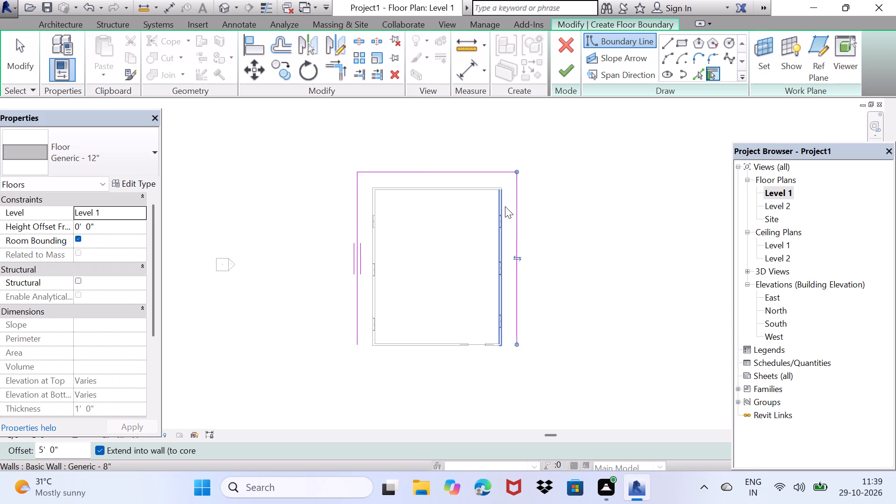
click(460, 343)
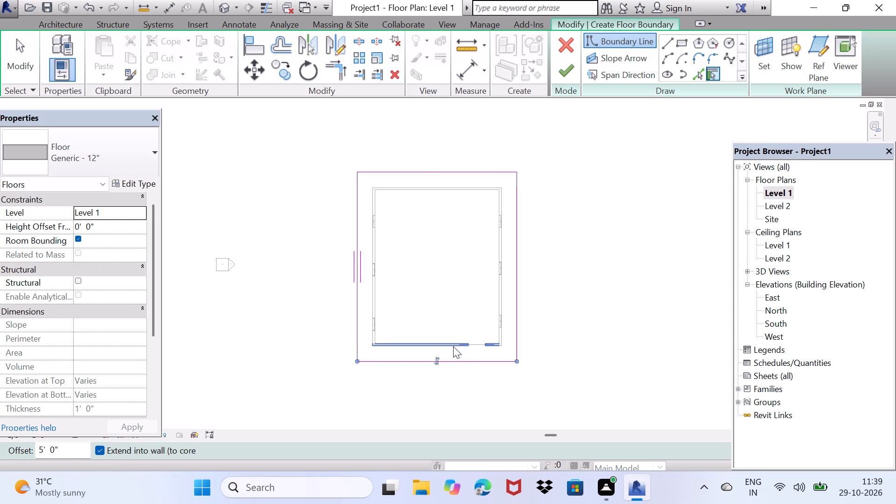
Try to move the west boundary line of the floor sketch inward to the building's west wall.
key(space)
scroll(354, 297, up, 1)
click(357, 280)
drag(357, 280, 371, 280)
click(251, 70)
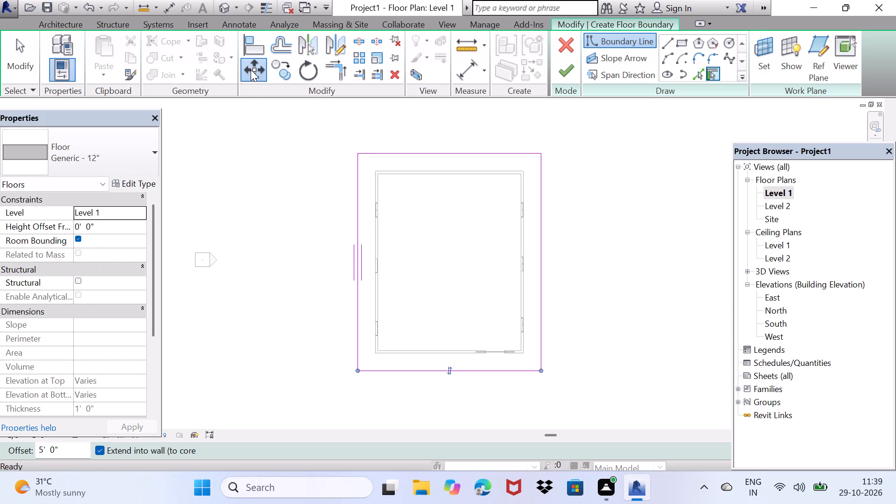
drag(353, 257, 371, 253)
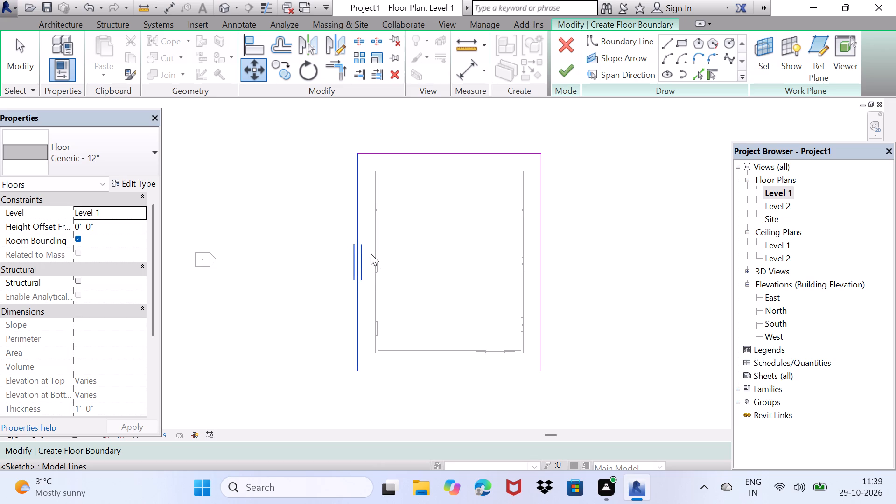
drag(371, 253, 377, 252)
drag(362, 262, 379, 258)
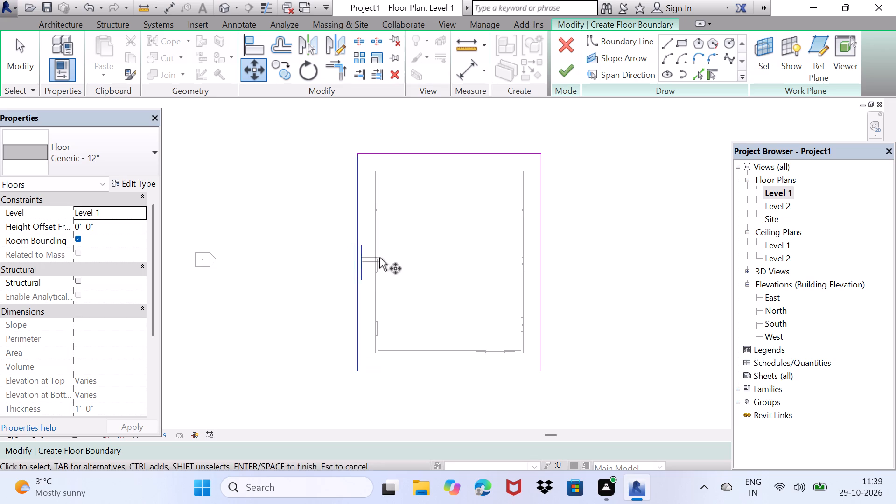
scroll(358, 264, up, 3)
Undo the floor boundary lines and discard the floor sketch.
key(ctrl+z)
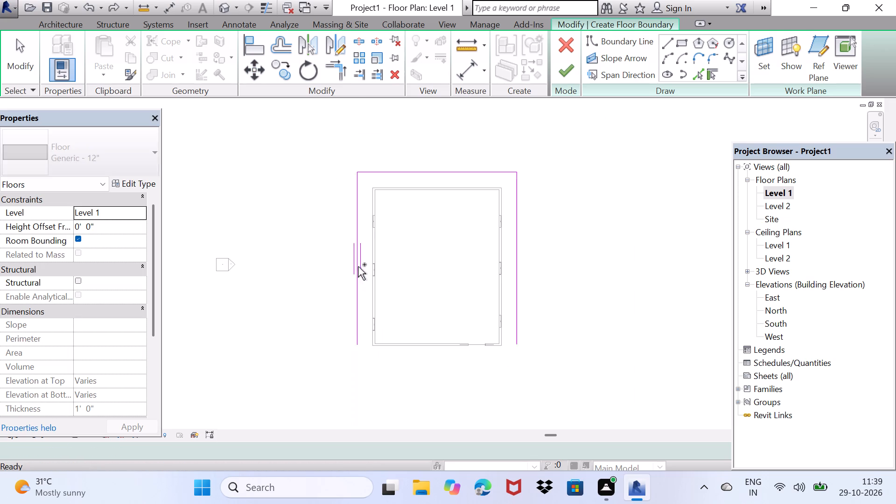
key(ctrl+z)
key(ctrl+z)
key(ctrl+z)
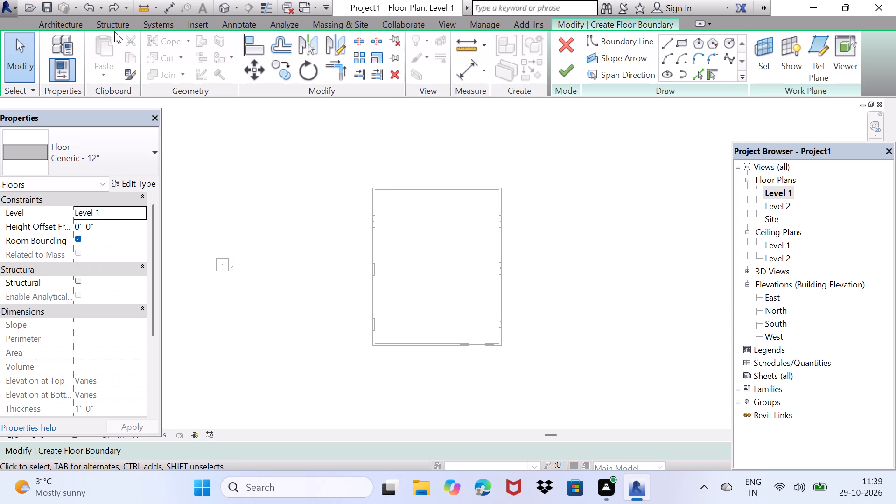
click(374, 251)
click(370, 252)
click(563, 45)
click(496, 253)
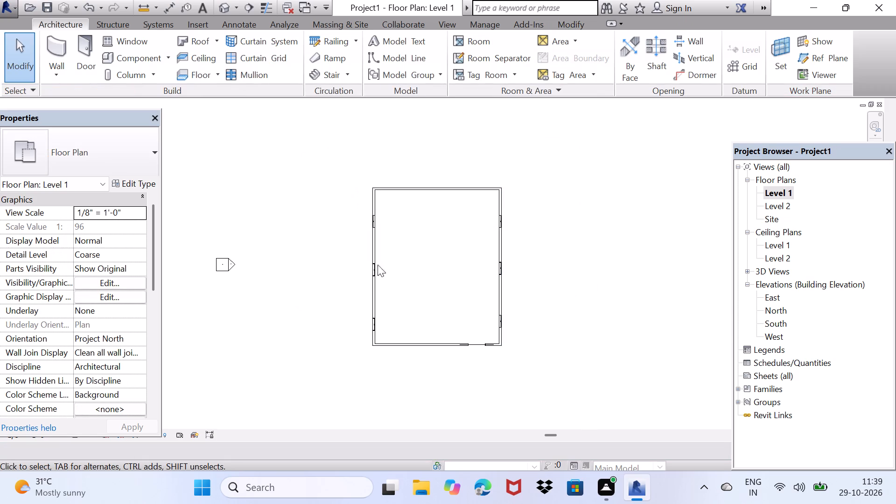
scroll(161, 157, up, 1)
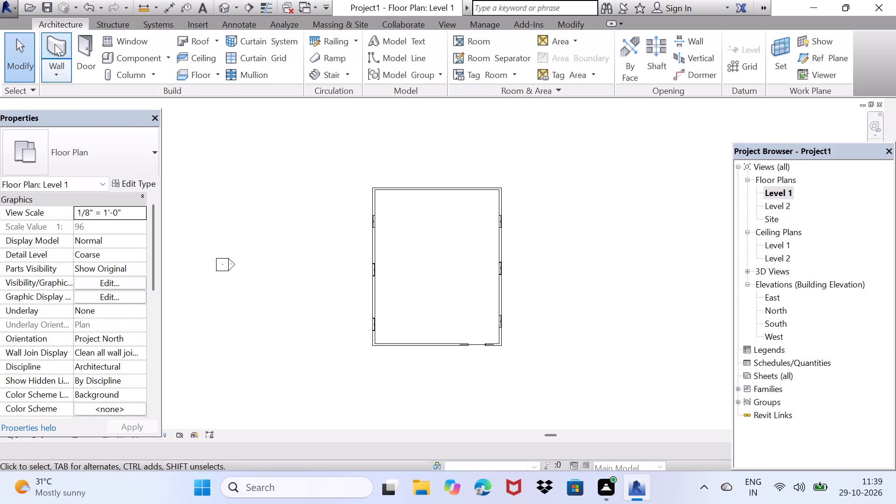
Start a new Generic - 12" floor and add a boundary line along the west wall at 0' offset.
click(53, 20)
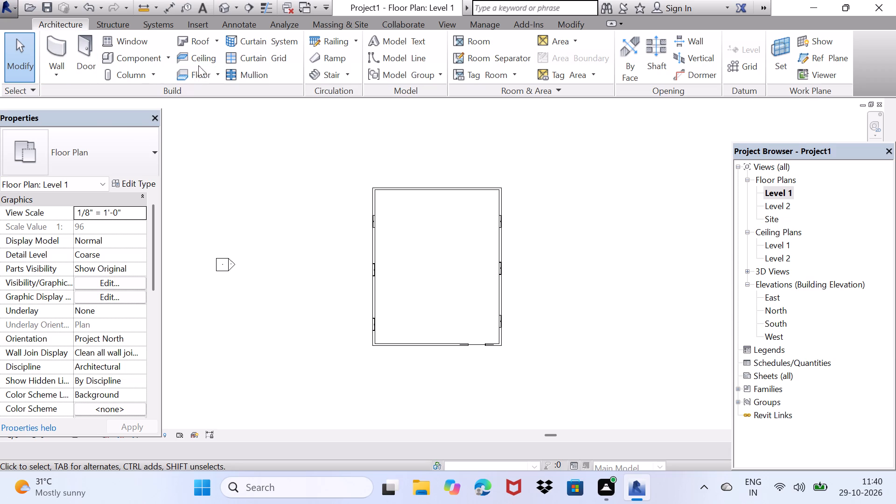
click(199, 74)
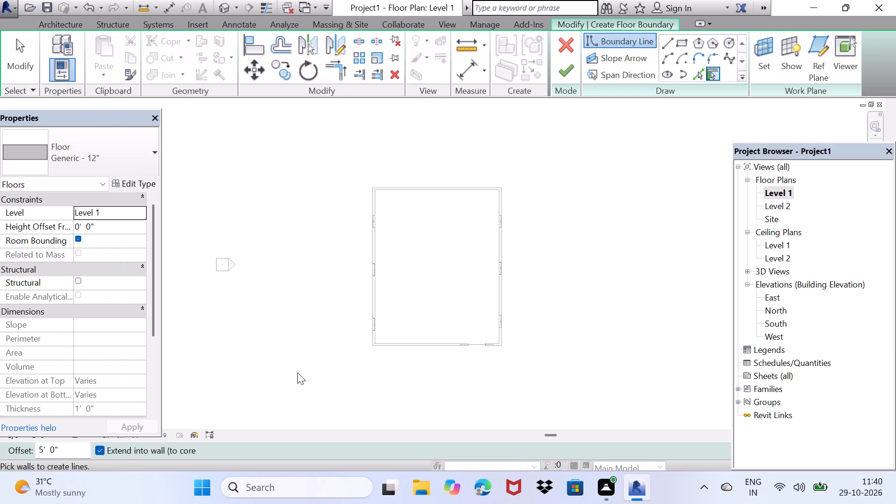
click(65, 450)
key(BackSpace)
key(BackSpace)
key(BackSpace)
key(BackSpace)
key(BackSpace)
key(BackSpace)
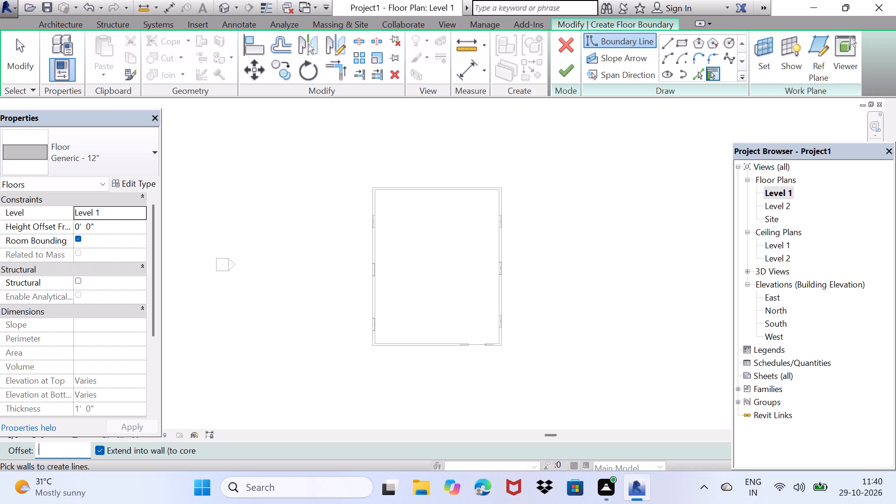
text(0')
key(Return)
click(371, 246)
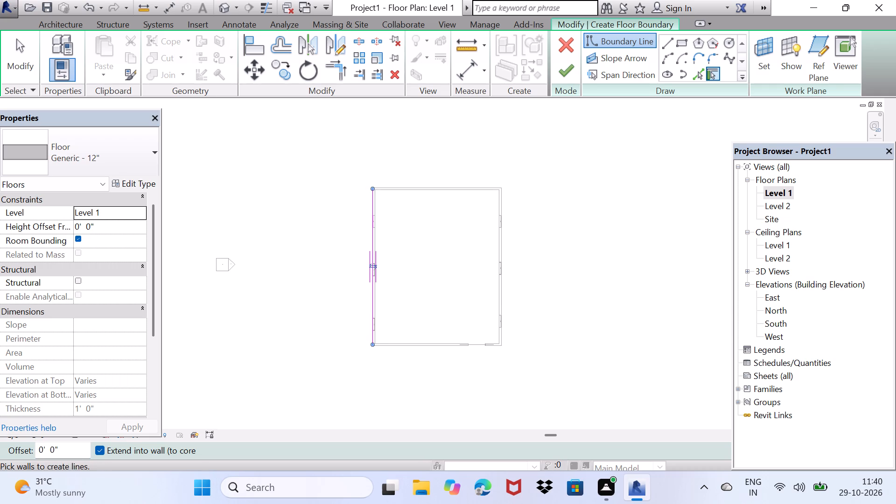
Add floor boundary lines at a 5' offset outside the north, east and south walls, and finish the floor.
click(79, 444)
key(BackSpace)
key(BackSpace)
key(BackSpace)
key(BackSpace)
key(BackSpace)
key(BackSpace)
key(BackSpace)
key(5)
key(apostrophe)
key(Return)
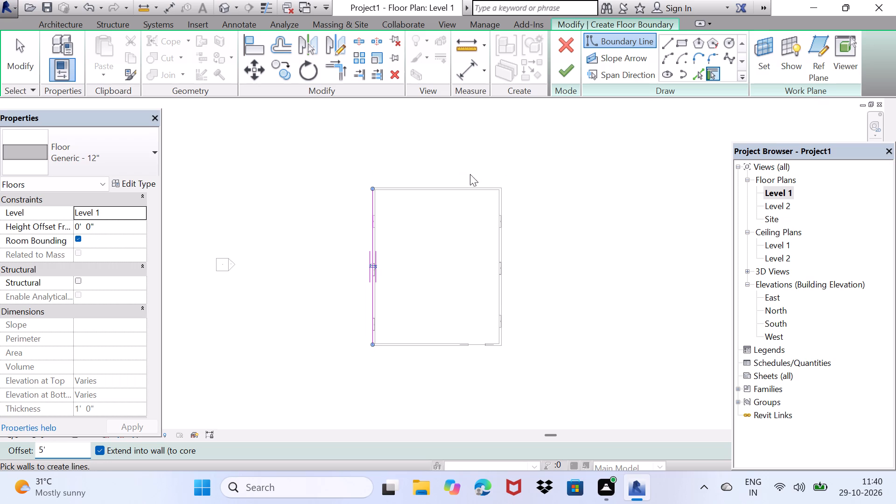
click(458, 189)
click(499, 237)
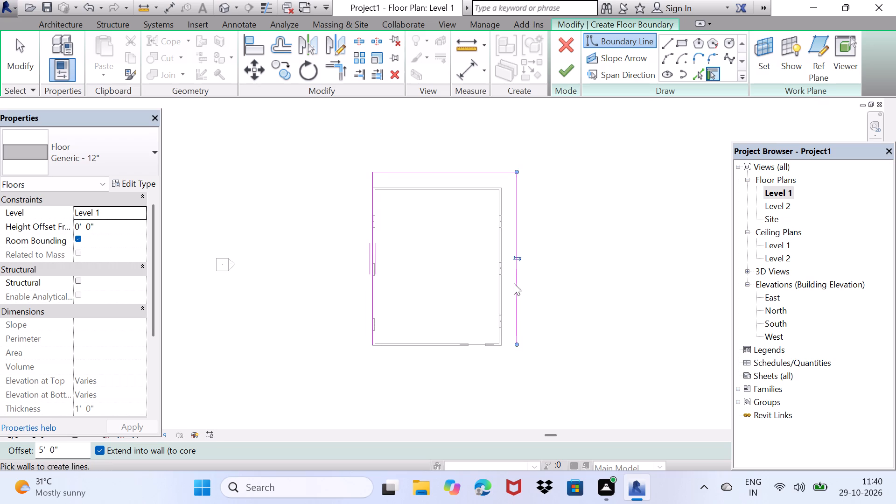
click(465, 348)
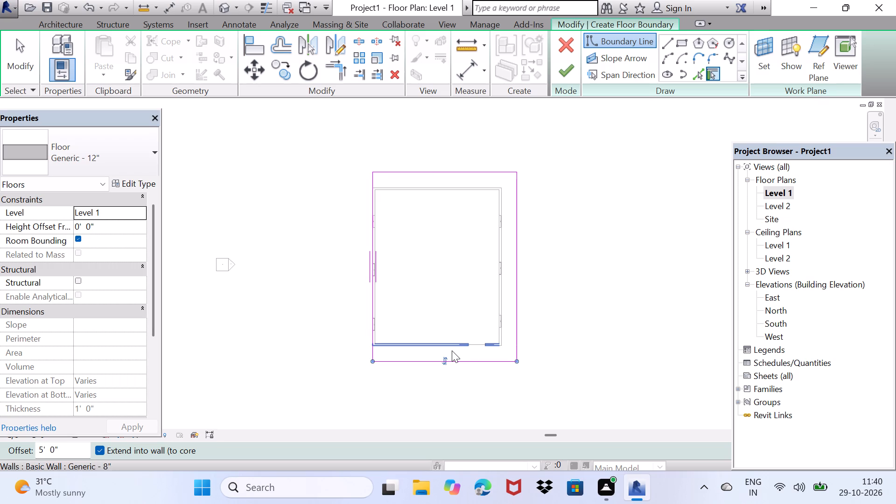
key(space)
scroll(360, 378, up, 2)
scroll(410, 360, up, 4)
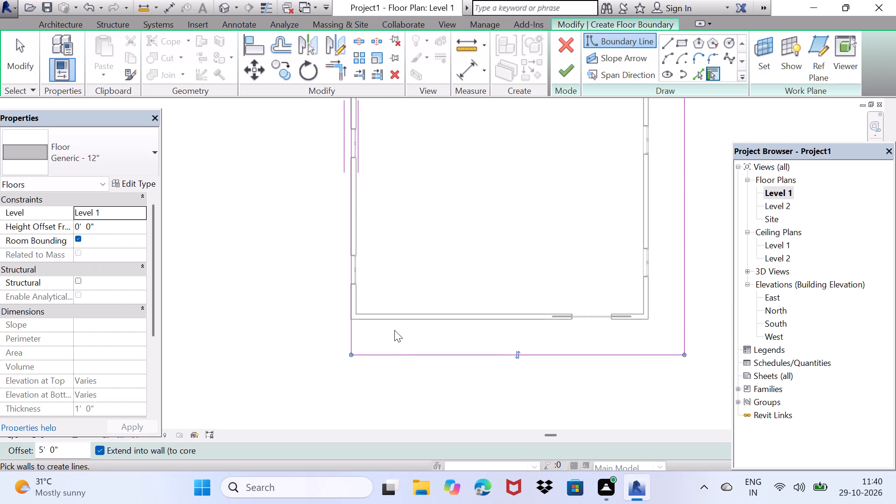
click(557, 59)
Examine the new floor's edges around the building in plan and in the 3D view.
scroll(340, 406, down, 1)
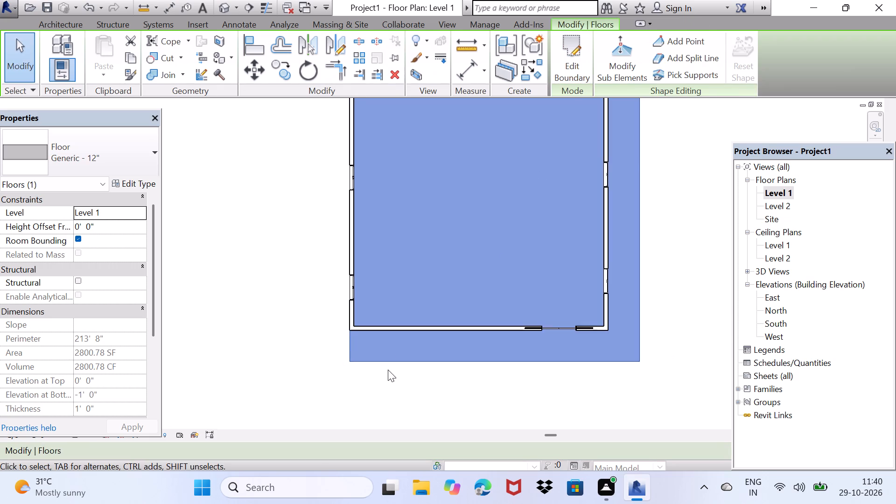
middle_drag(401, 362, 246, 367)
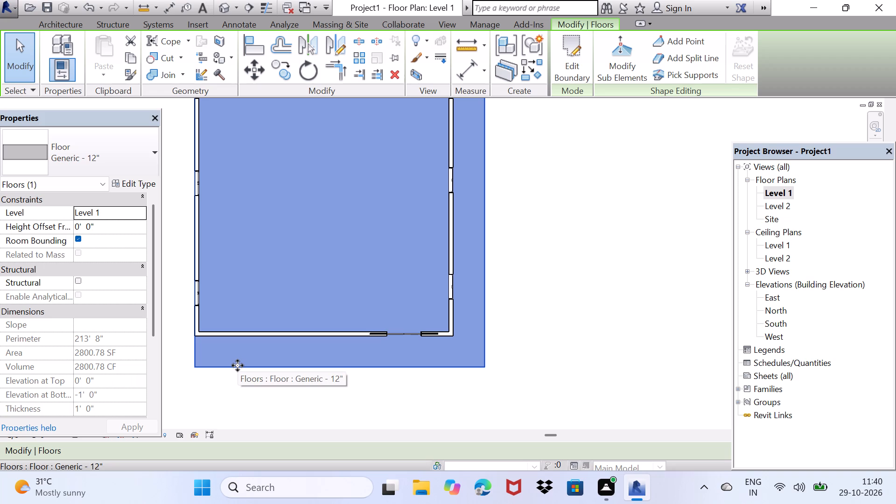
scroll(219, 411, up, 3)
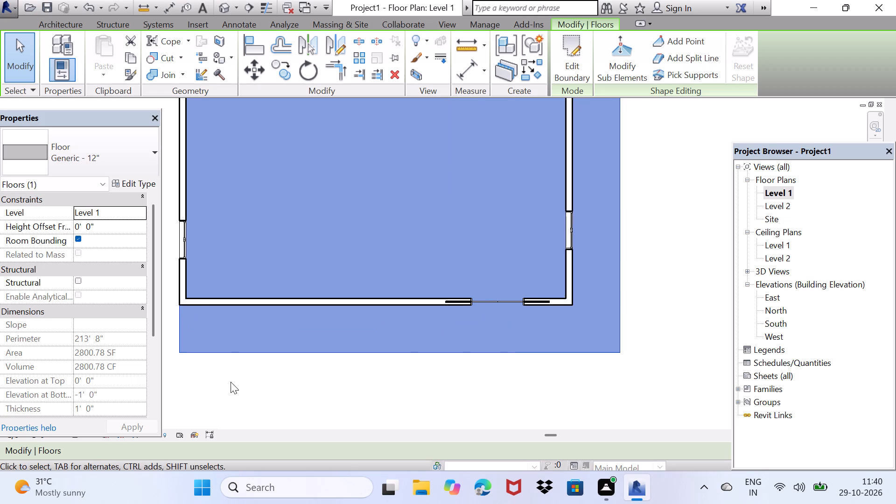
middle_drag(263, 366, 293, 348)
drag(345, 337, 342, 408)
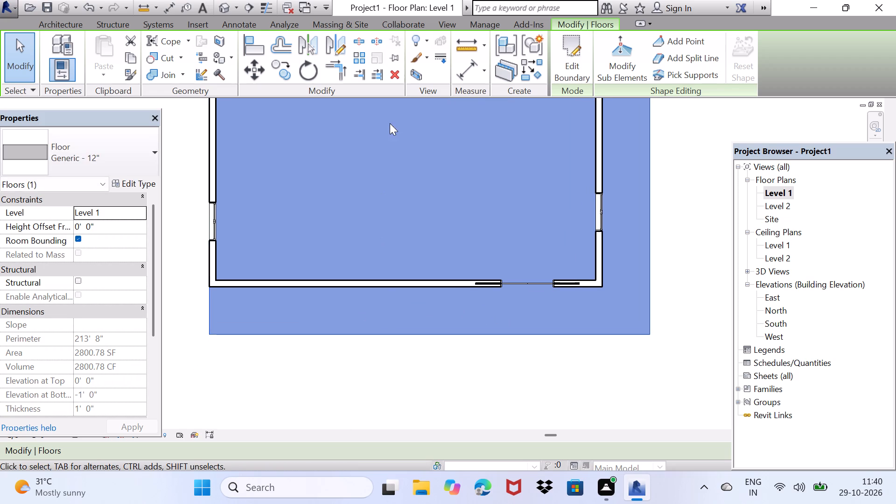
click(224, 0)
click(527, 280)
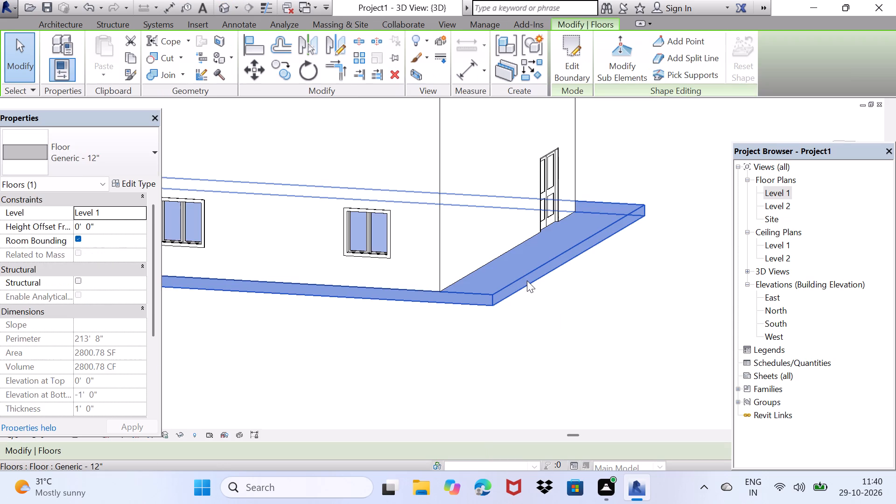
key(Right)
key(Right)
key(Right)
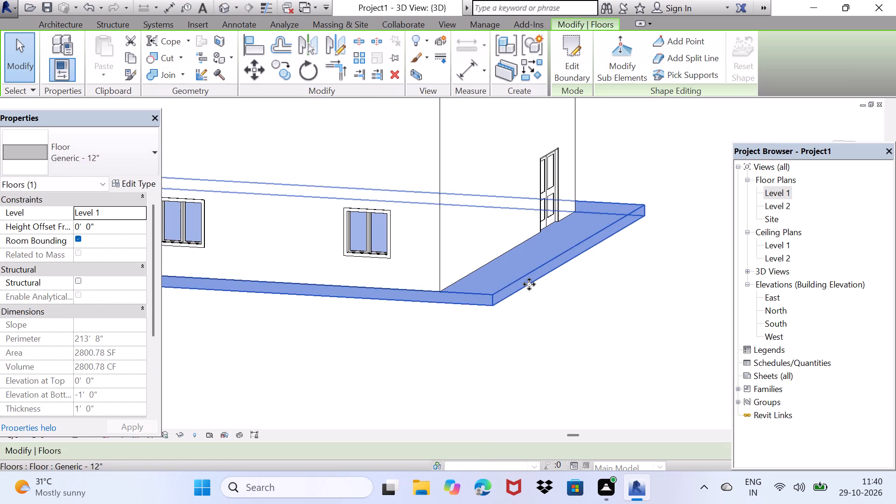
key(Right)
key(Right)
drag(544, 266, 607, 309)
scroll(610, 309, down, 6)
middle_drag(611, 308, 601, 316)
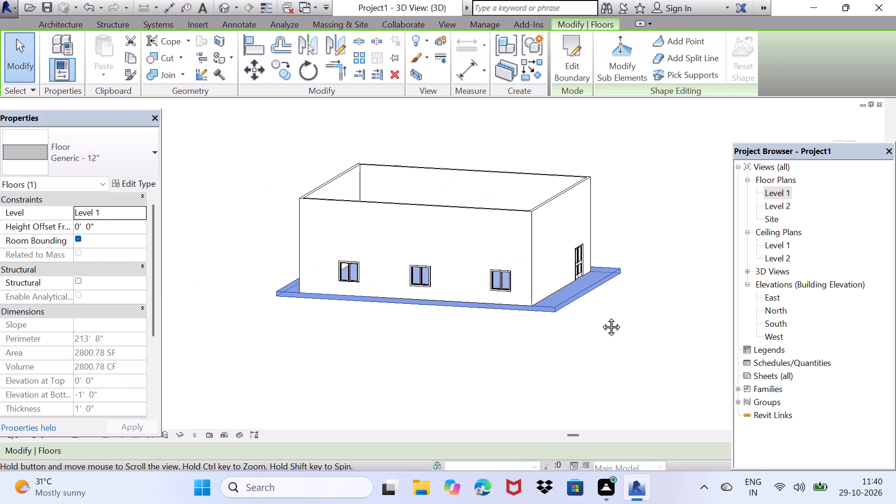
middle_drag(601, 316, 570, 337)
Return to the Level 1 floor plan with the building's south side and floor in view.
double_click(782, 196)
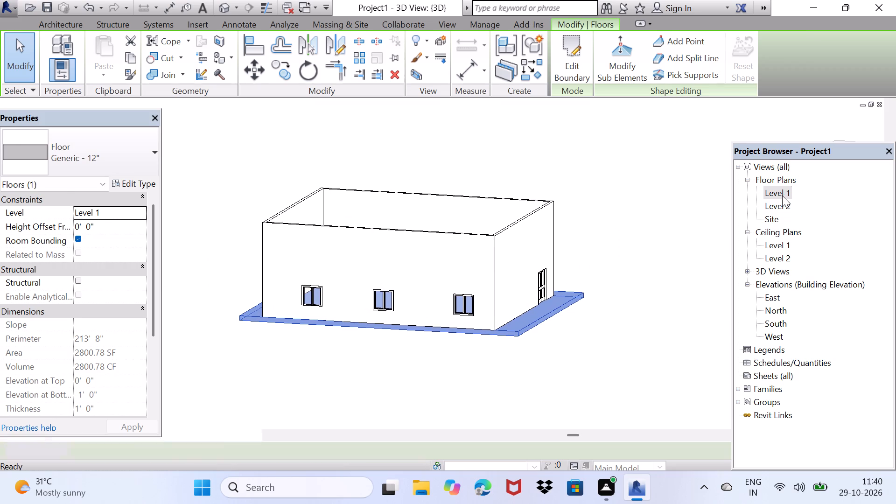
scroll(476, 315, down, 3)
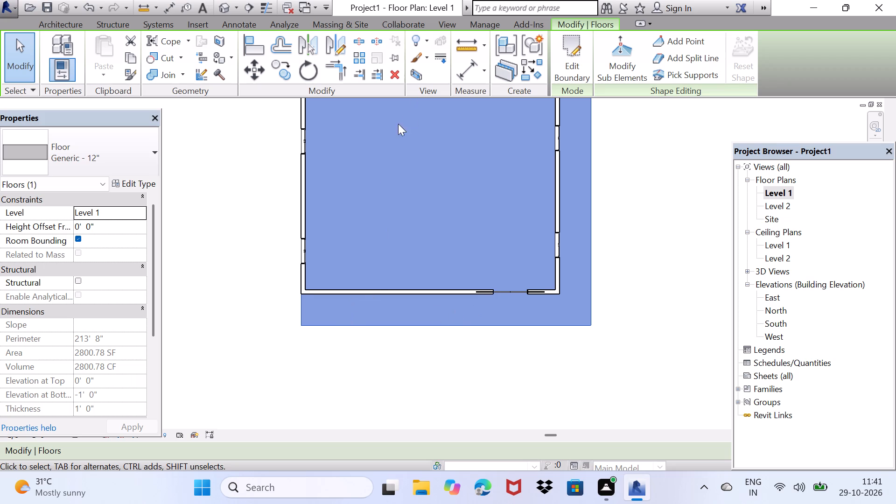
Delete the floor that extends beyond the building's north, east and south walls.
click(465, 315)
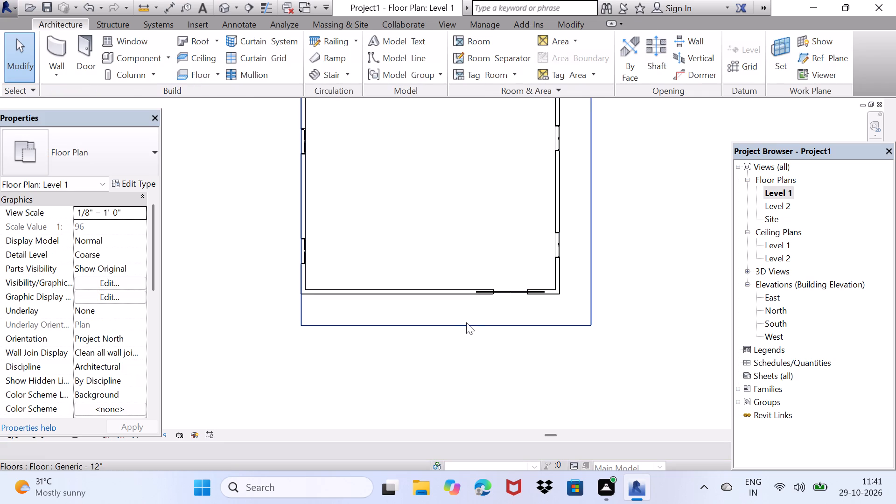
click(466, 322)
key(Delete)
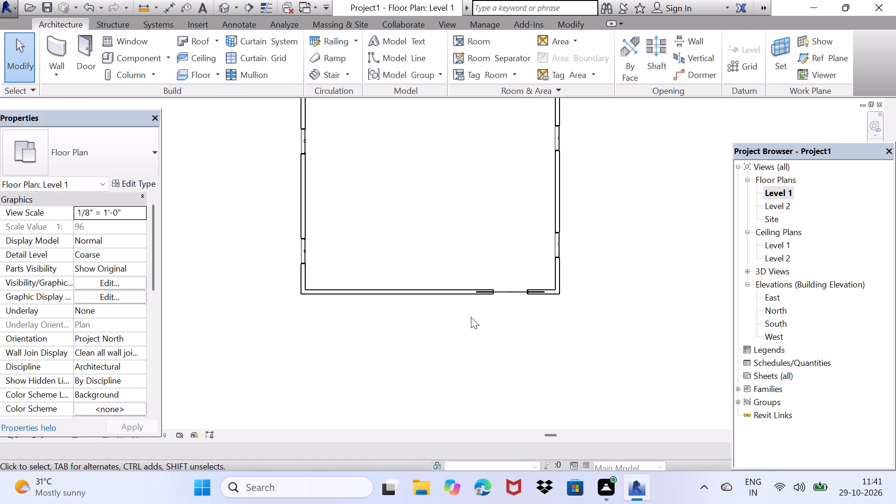
Start a new Generic - 12" floor on Level 1 and add a boundary line along the west wall at 0' offset.
scroll(433, 324, down, 3)
middle_drag(414, 336, 434, 408)
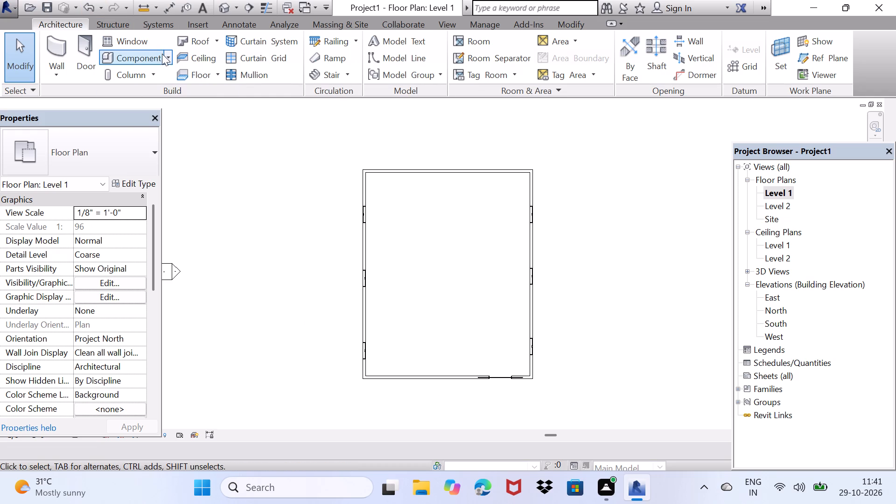
click(204, 71)
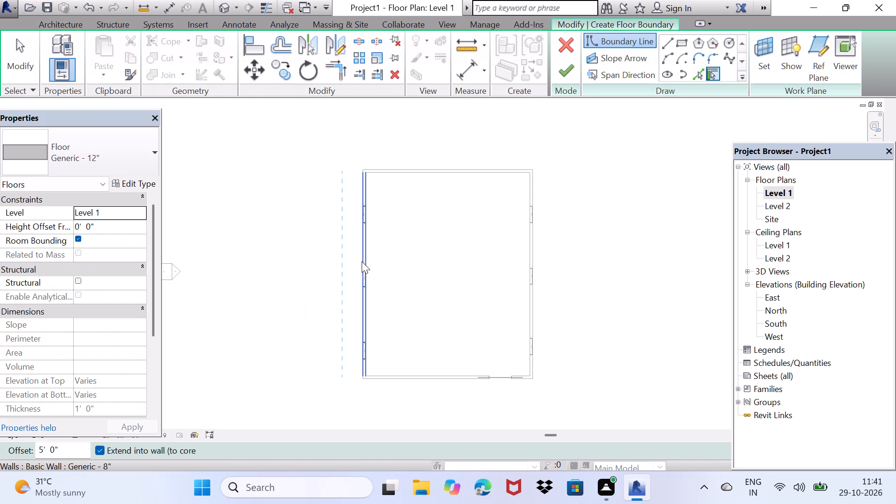
click(82, 442)
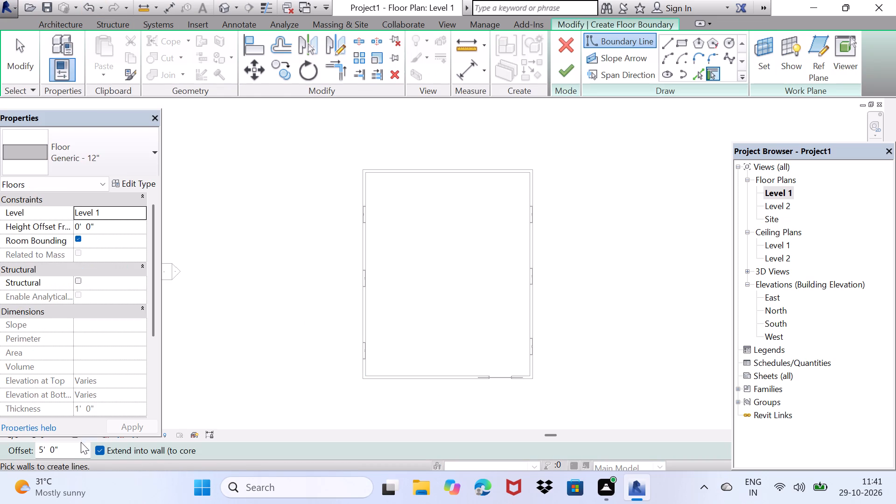
click(77, 444)
key(BackSpace)
key(BackSpace)
key(BackSpace)
key(BackSpace)
key(BackSpace)
key(BackSpace)
key(BackSpace)
key(BackSpace)
key(BackSpace)
key(BackSpace)
key(BackSpace)
key(BackSpace)
key(BackSpace)
key(BackSpace)
key(BackSpace)
key(BackSpace)
key(BackSpace)
key(BackSpace)
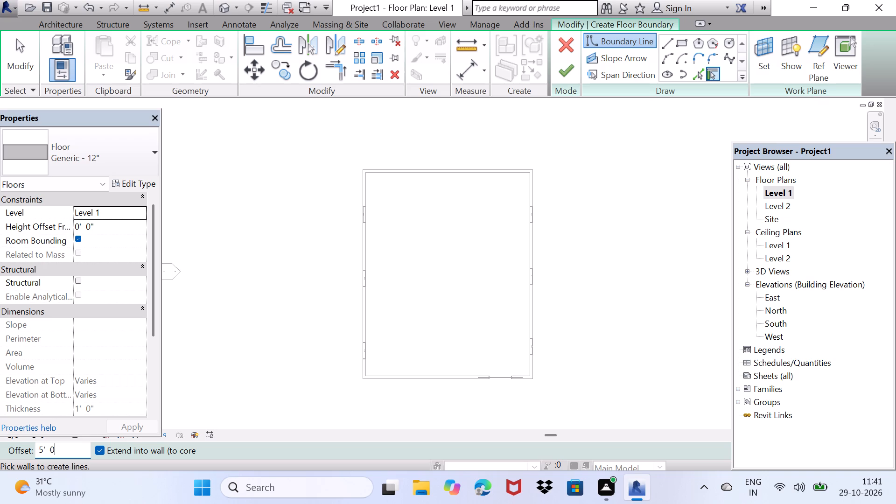
text(0')
key(Return)
click(364, 263)
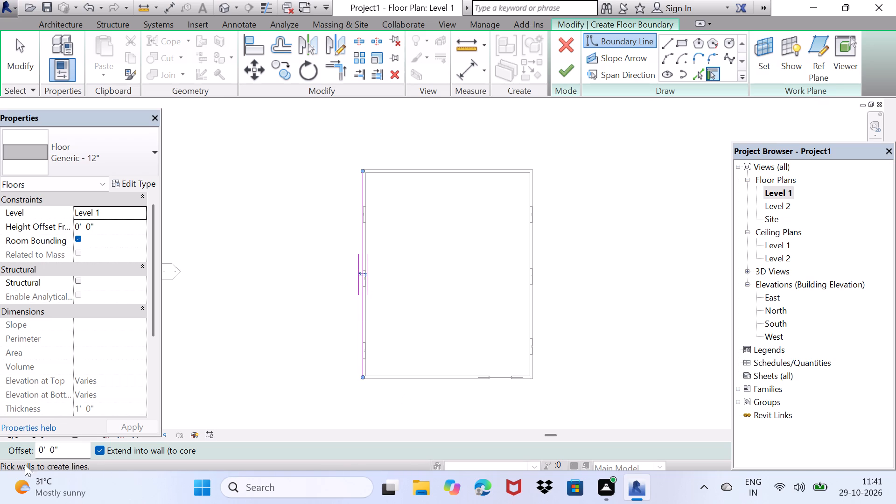
Add a floor boundary line at a 9' offset outside the south wall.
click(70, 450)
key(BackSpace)
key(BackSpace)
key(BackSpace)
key(BackSpace)
key(1)
key(BackSpace)
text(8')
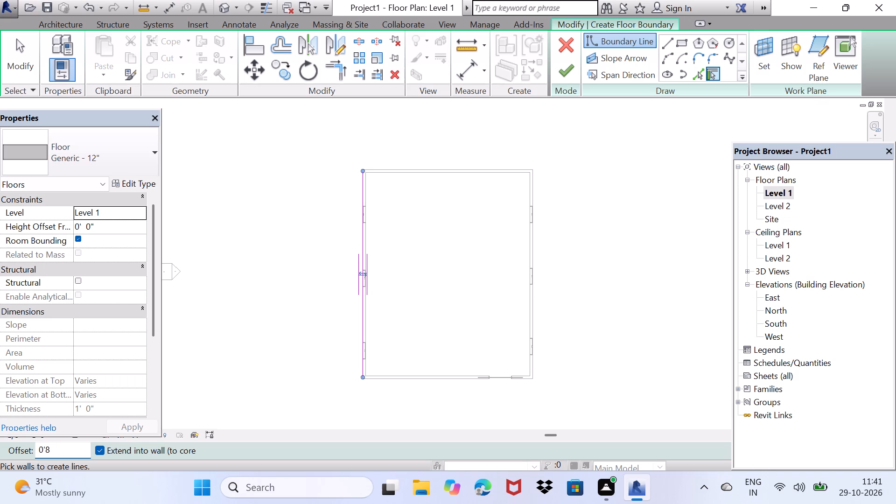
key(BackSpace)
key(BackSpace)
key(BackSpace)
key(BackSpace)
key(BackSpace)
key(BackSpace)
key(BackSpace)
key(9)
key(BackSpace)
text(9')
key(Return)
click(426, 379)
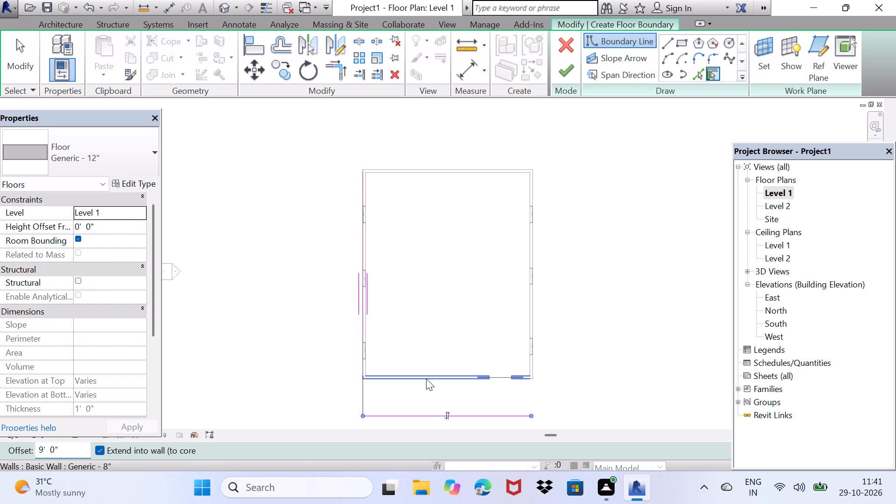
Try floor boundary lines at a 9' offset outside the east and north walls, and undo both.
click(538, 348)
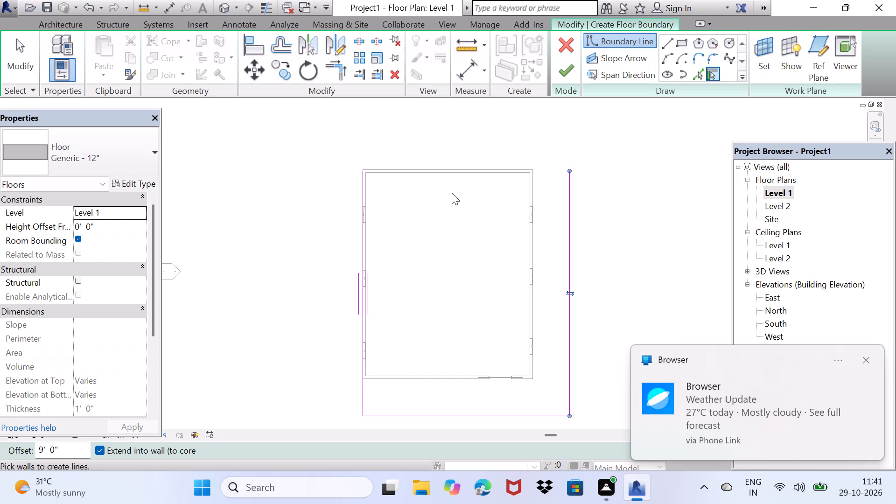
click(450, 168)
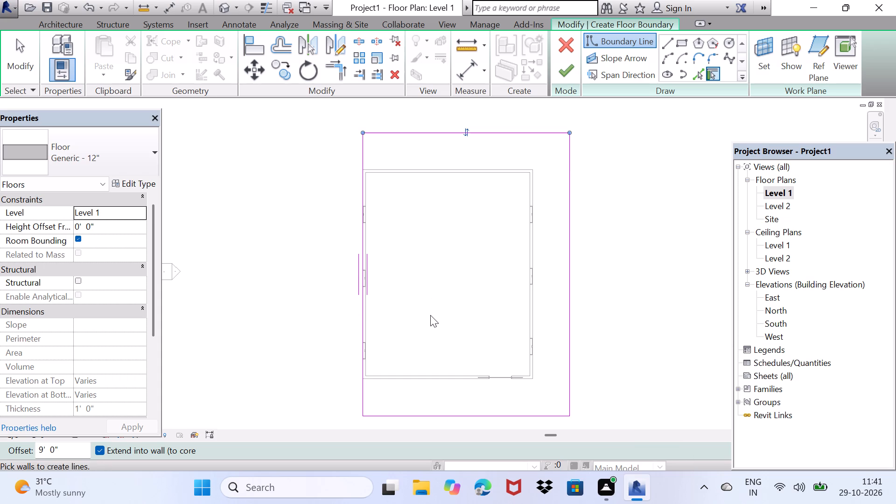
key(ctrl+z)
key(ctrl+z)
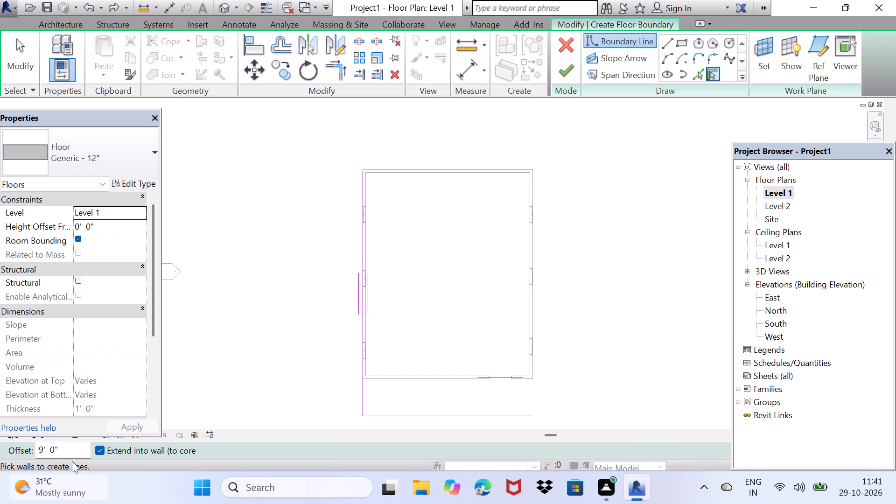
Add floor boundary lines at a 5' offset outside the east and north walls, and finish the floor.
click(78, 451)
key(BackSpace)
key(BackSpace)
key(BackSpace)
key(BackSpace)
key(BackSpace)
key(BackSpace)
text(5')
key(Return)
click(535, 299)
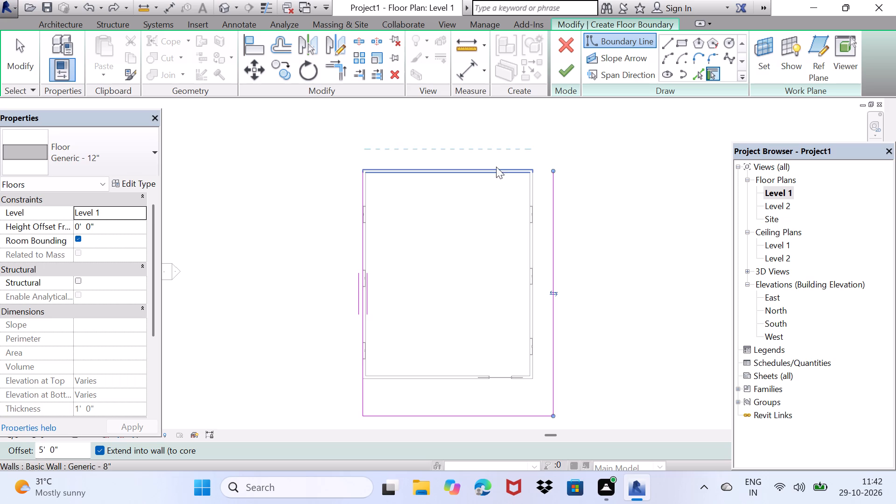
click(493, 165)
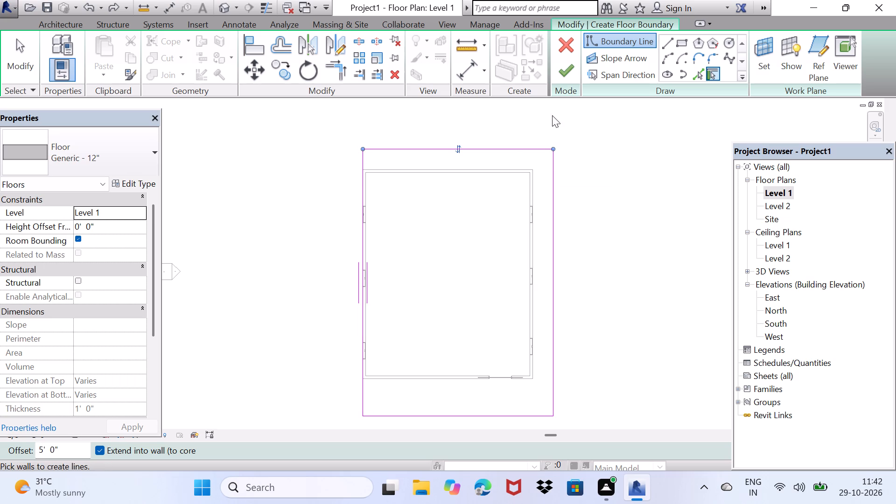
click(572, 65)
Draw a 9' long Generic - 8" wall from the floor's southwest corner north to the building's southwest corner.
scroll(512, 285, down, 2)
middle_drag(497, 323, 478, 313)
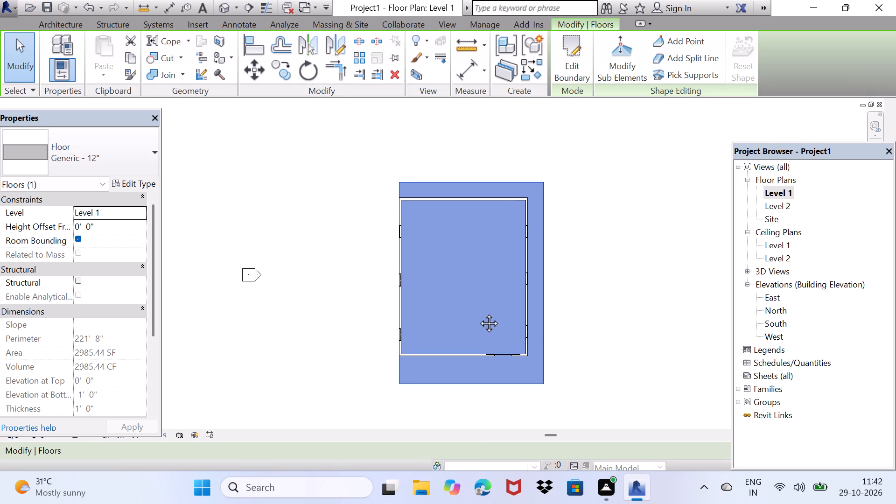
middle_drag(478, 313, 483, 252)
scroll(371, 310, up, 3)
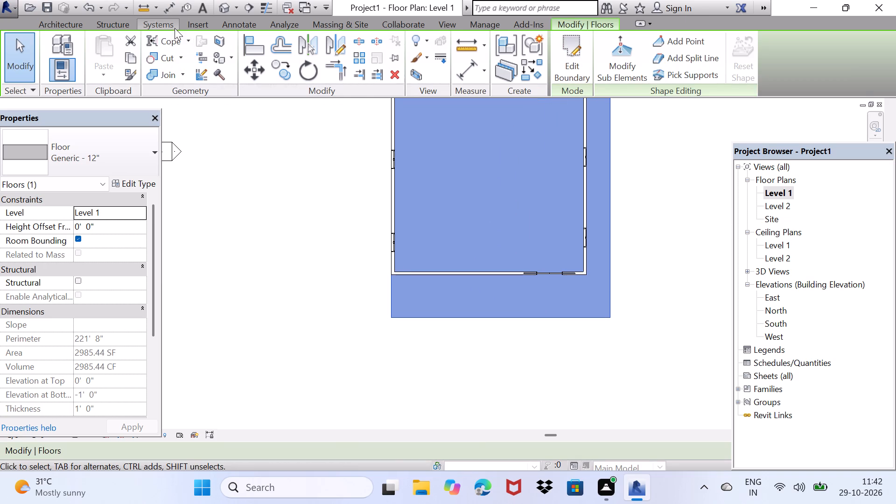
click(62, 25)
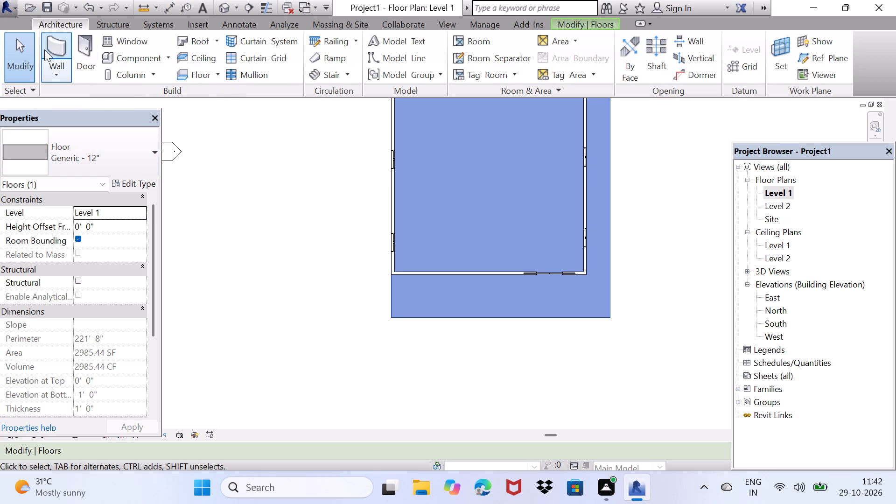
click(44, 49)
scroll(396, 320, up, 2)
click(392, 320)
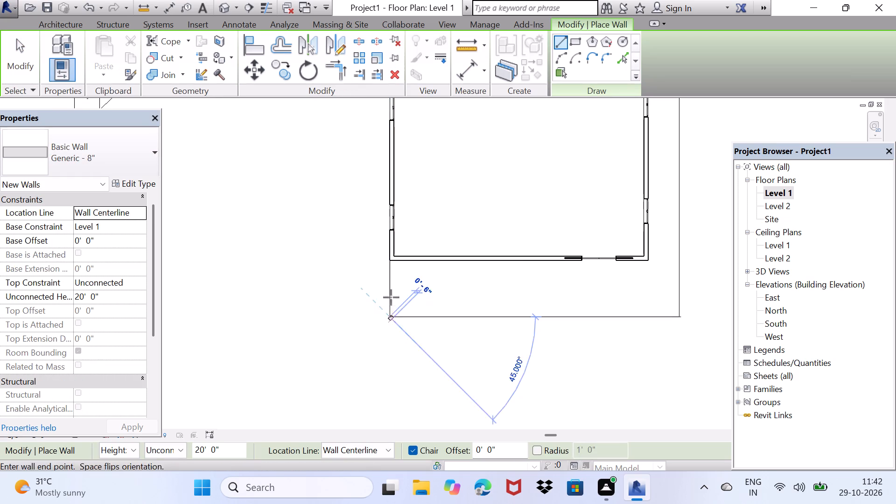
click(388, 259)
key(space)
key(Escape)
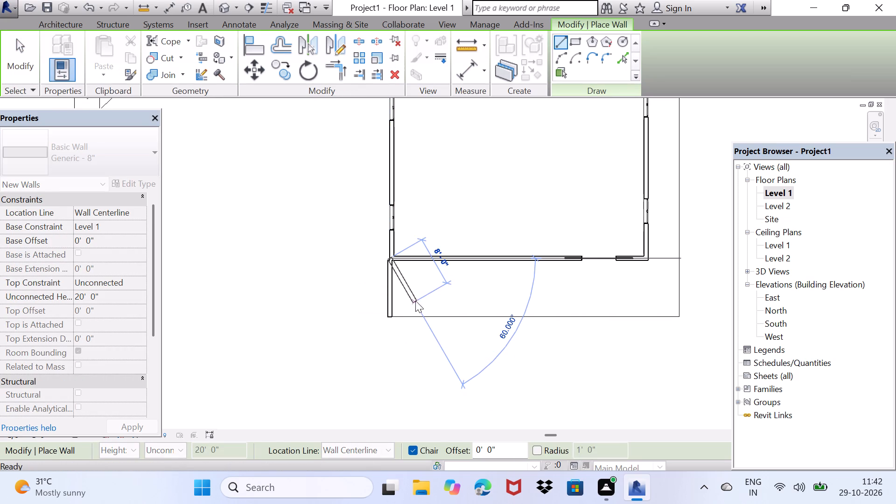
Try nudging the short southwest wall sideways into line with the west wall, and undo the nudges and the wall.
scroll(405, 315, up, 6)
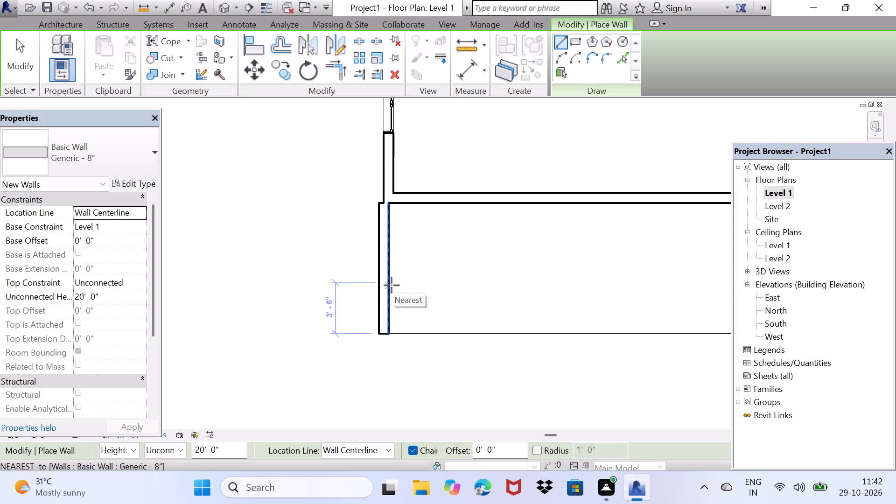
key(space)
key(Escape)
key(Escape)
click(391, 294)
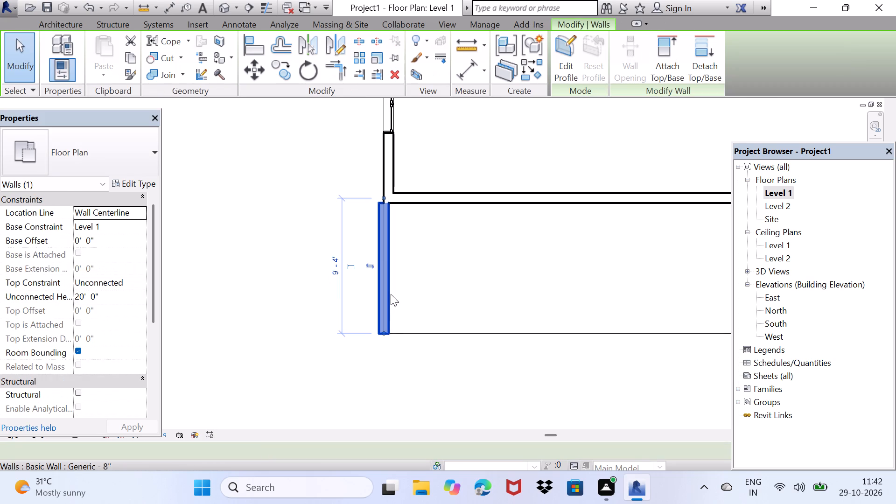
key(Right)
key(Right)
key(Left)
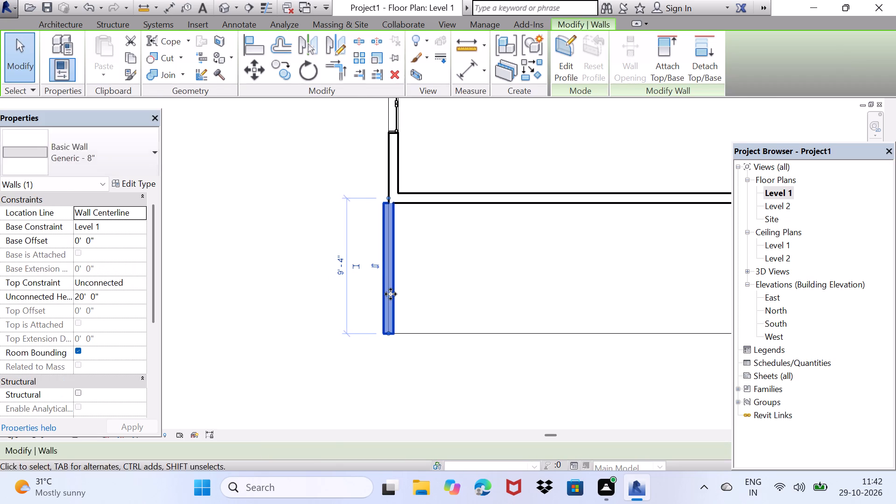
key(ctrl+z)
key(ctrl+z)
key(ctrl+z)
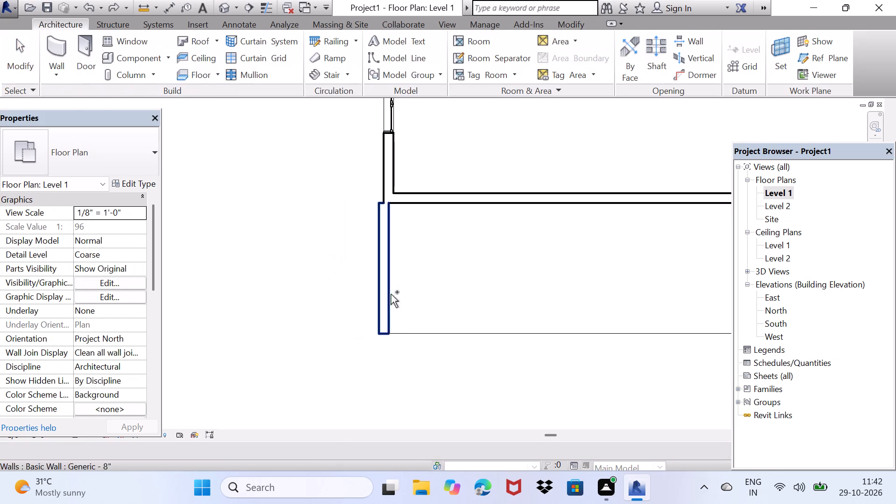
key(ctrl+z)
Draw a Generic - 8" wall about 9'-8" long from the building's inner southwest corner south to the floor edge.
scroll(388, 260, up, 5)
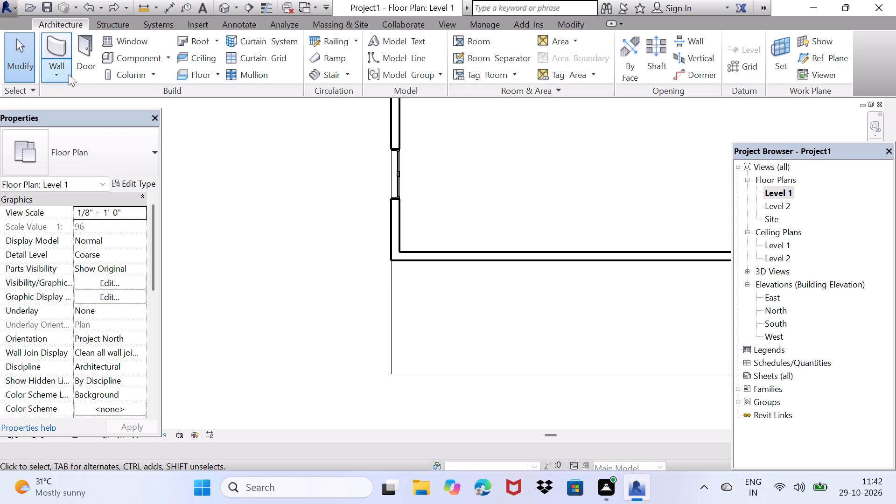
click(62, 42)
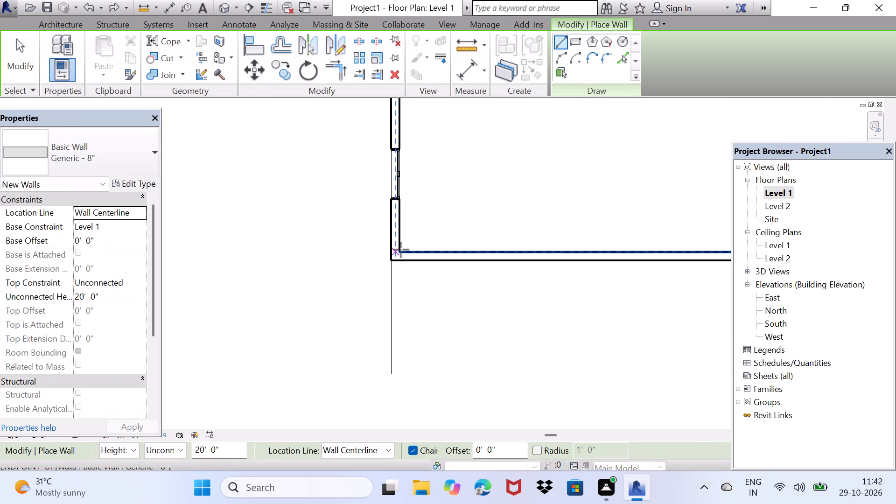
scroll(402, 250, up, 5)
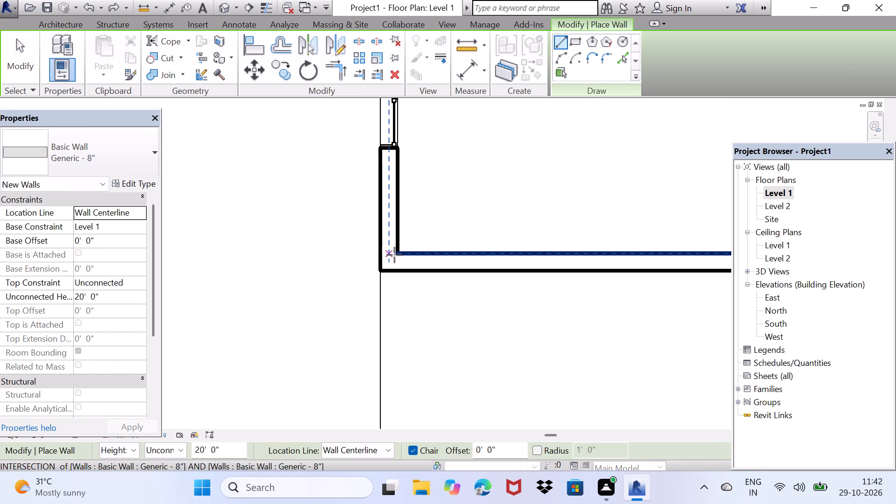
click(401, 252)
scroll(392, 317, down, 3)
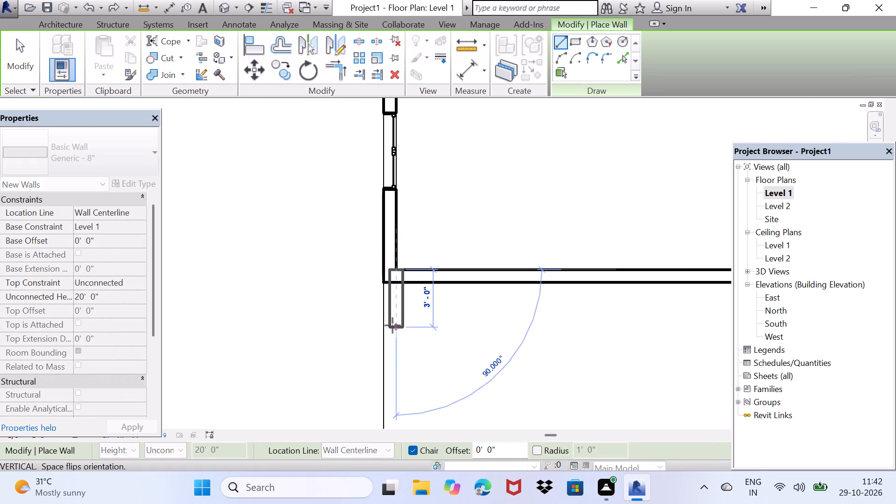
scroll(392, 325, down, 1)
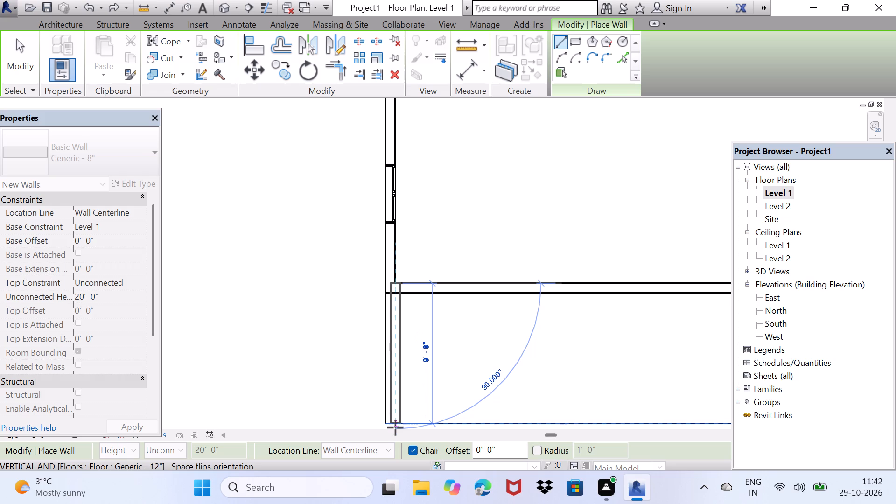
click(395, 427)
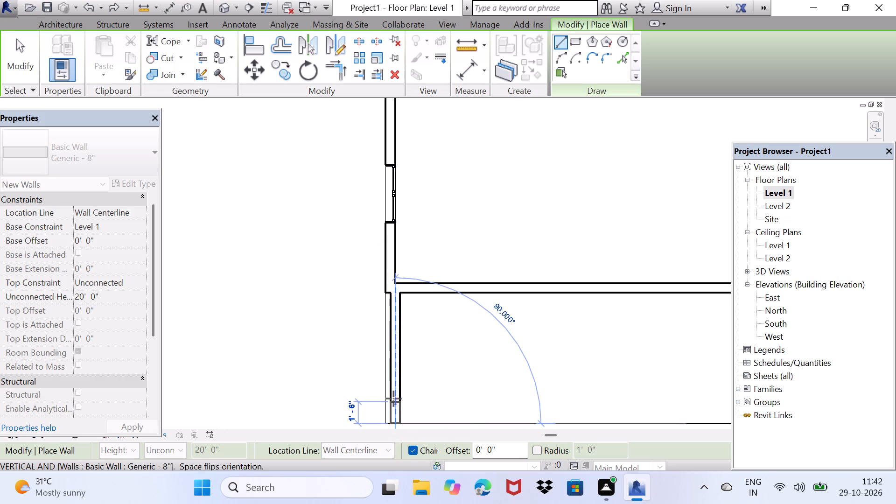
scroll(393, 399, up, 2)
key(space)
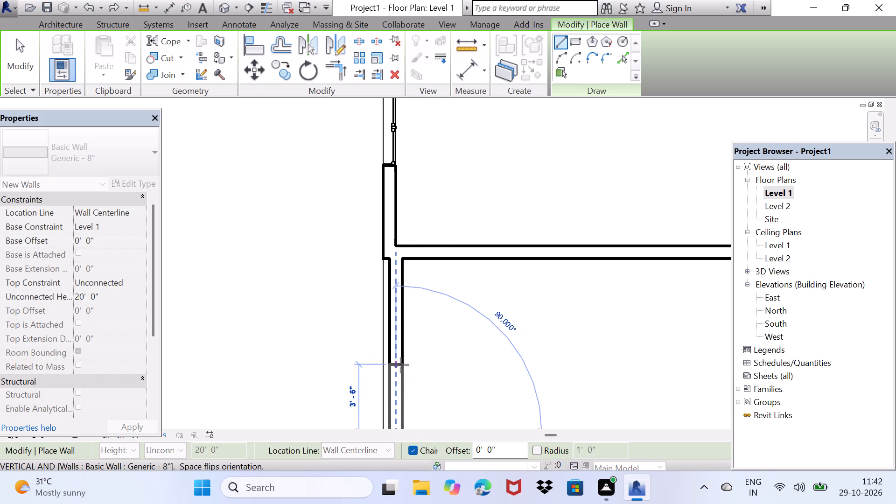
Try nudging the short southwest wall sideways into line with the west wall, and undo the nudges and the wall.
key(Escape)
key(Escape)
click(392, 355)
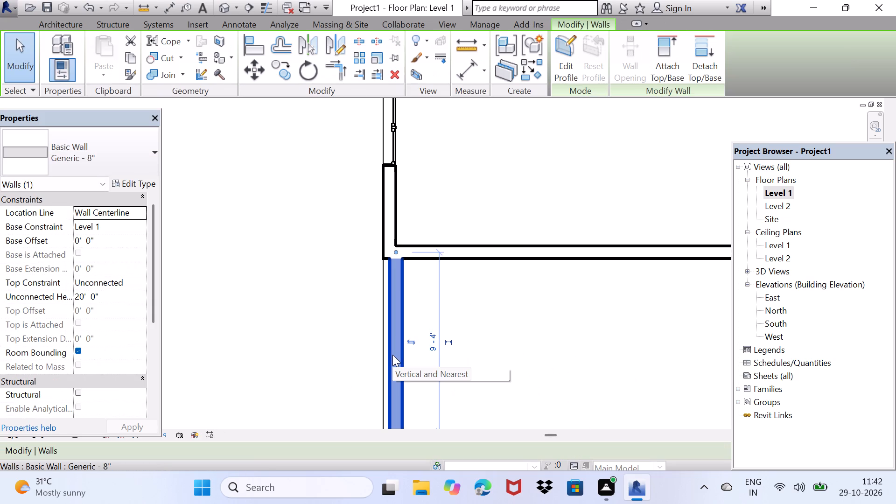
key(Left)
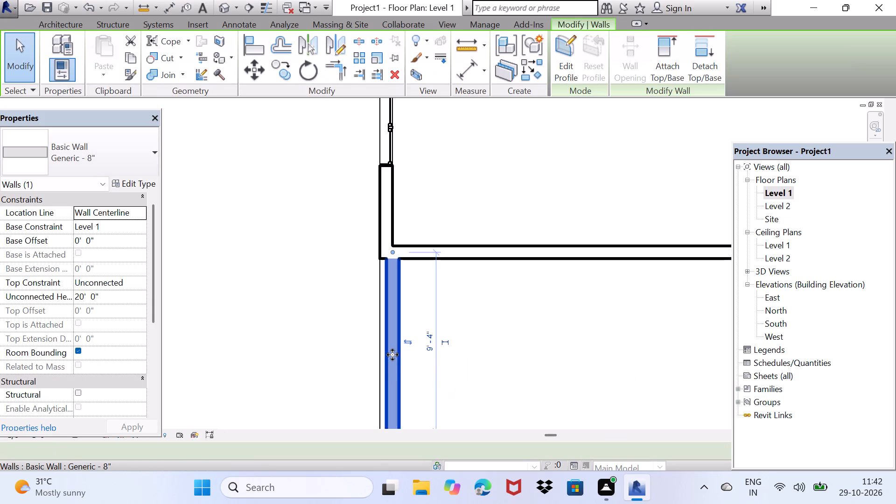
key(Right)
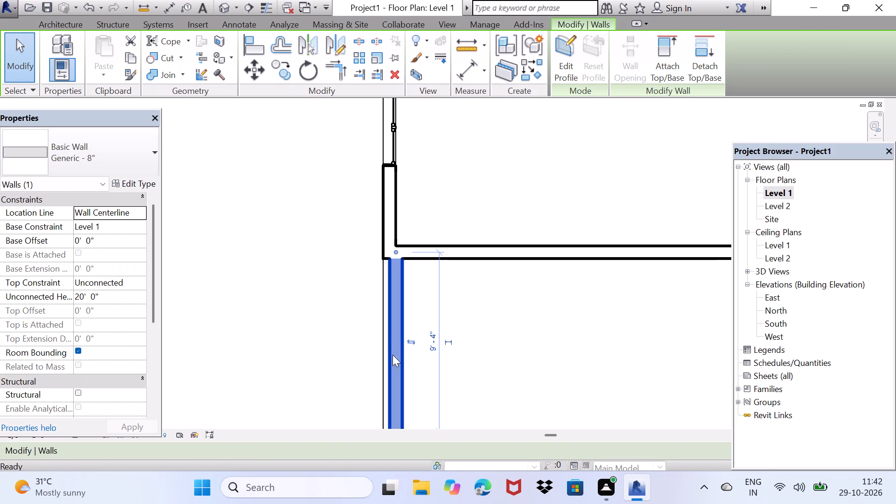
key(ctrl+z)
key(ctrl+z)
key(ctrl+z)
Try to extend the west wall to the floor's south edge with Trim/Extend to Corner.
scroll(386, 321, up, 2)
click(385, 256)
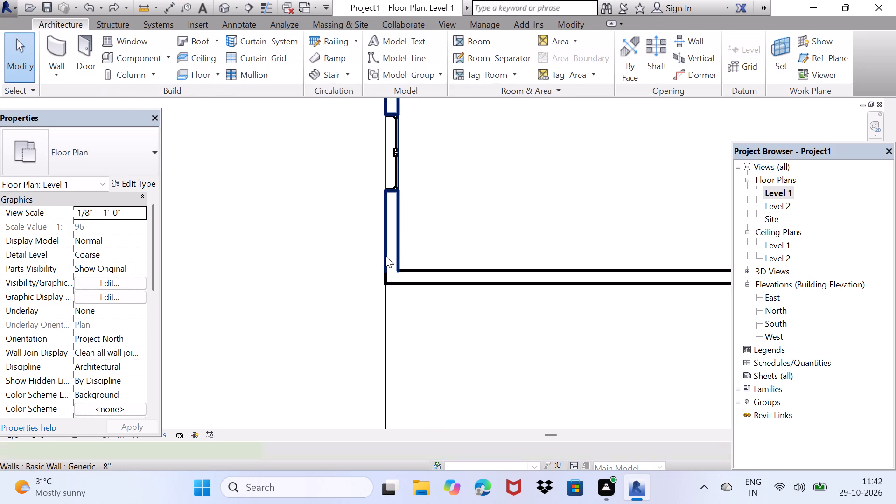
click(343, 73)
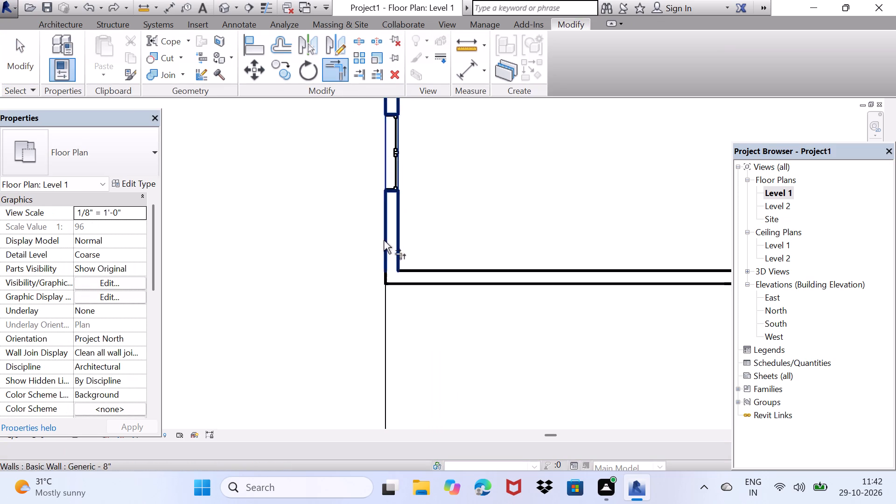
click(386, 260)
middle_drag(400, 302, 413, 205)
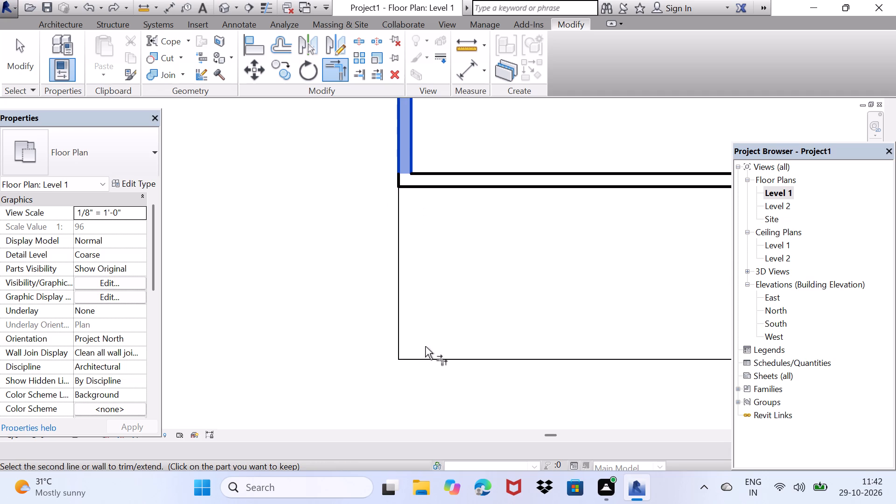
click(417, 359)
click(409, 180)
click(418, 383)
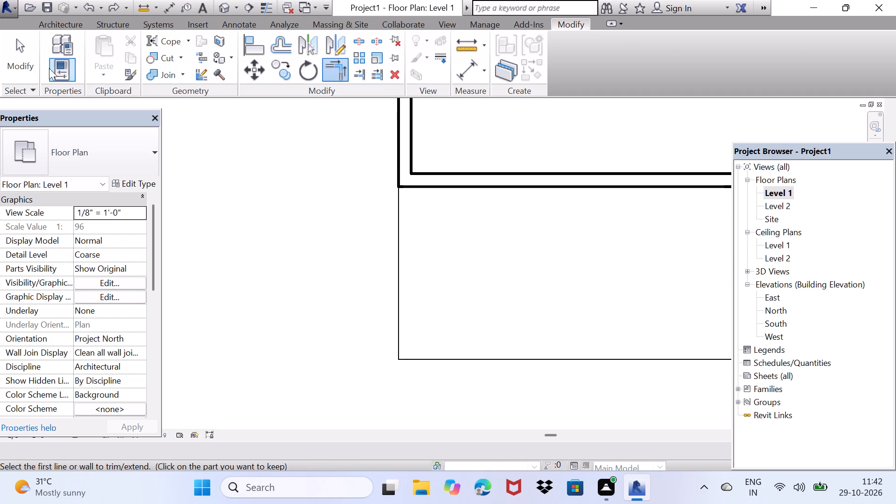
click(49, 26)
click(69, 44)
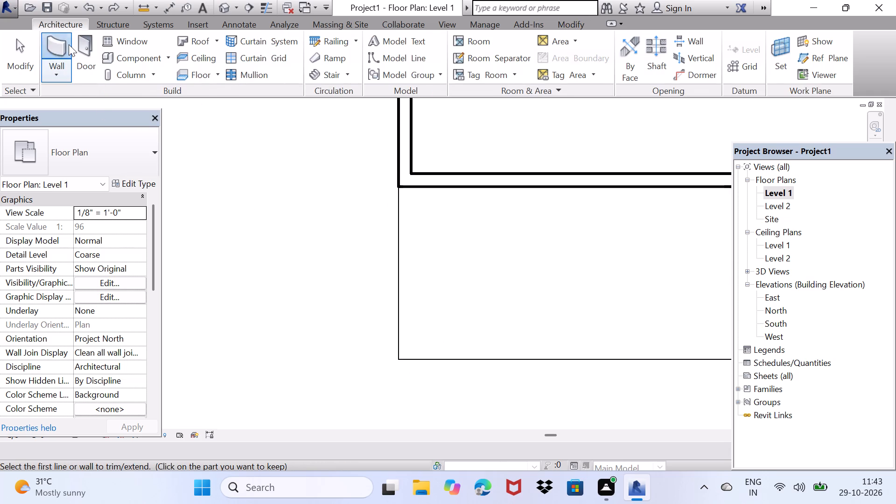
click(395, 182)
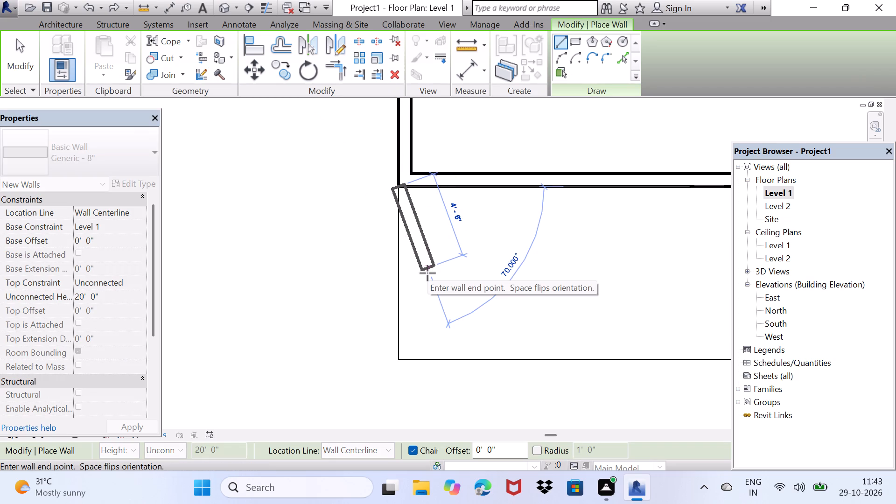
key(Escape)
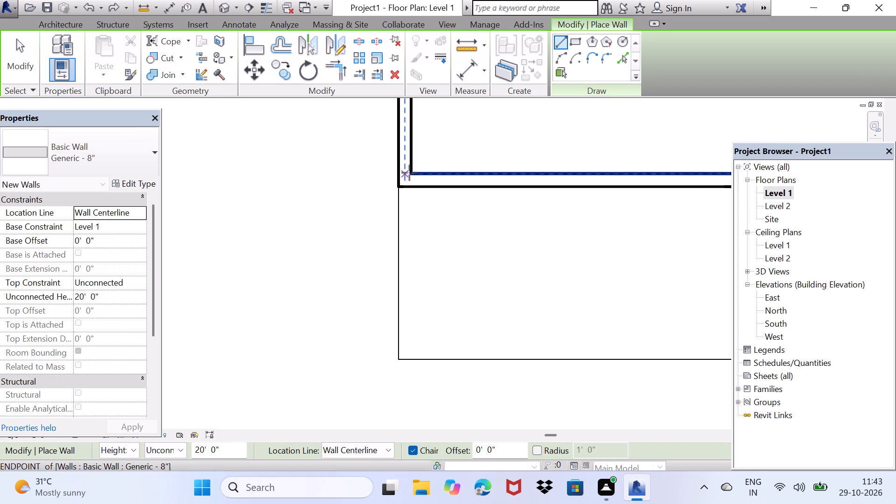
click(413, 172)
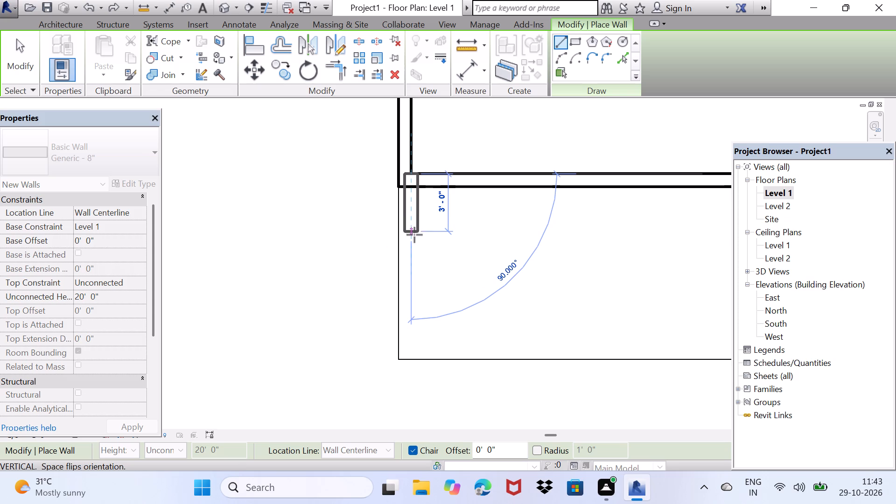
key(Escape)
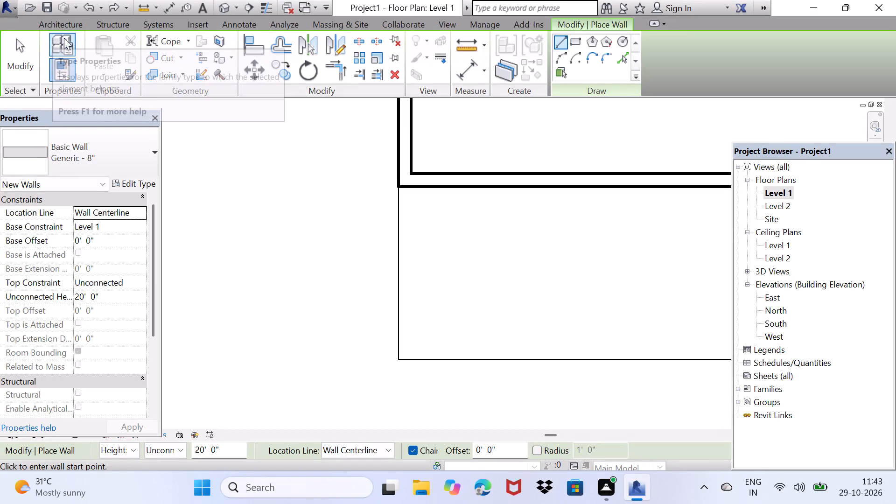
Draw a Generic - 8" wall about 9'-6" long south from the centerline intersection of the west and south walls.
click(53, 26)
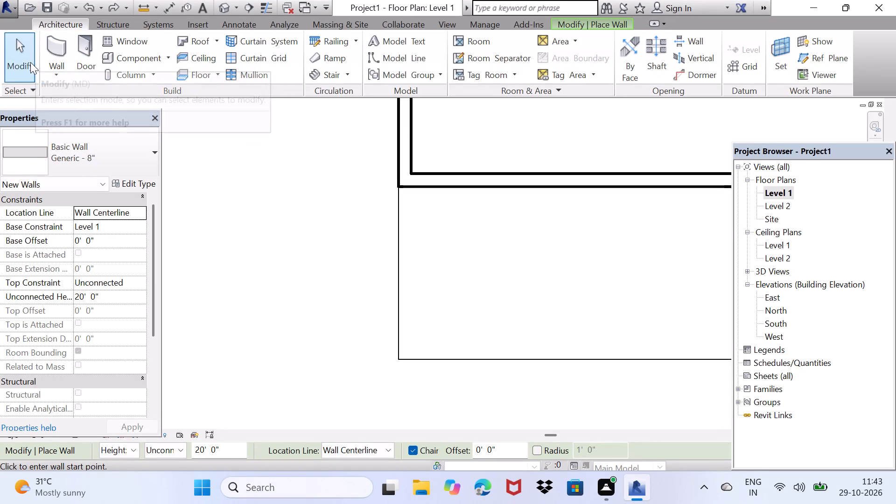
click(63, 48)
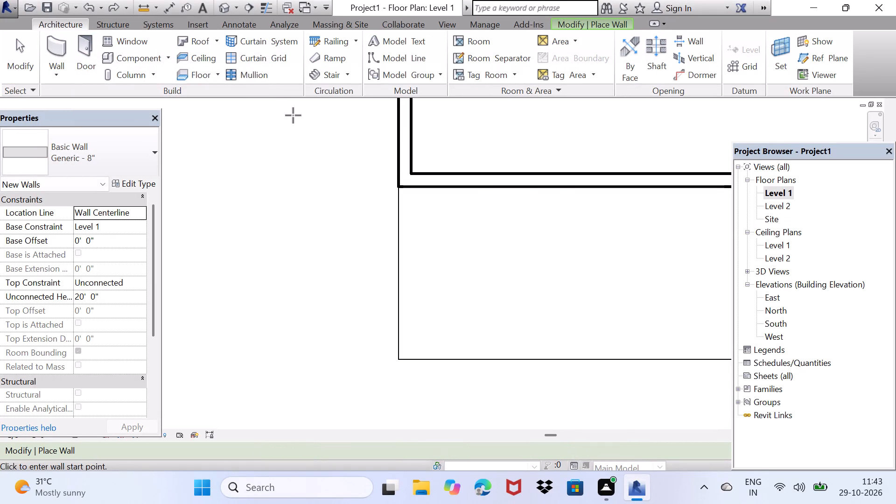
scroll(401, 172, up, 4)
click(407, 173)
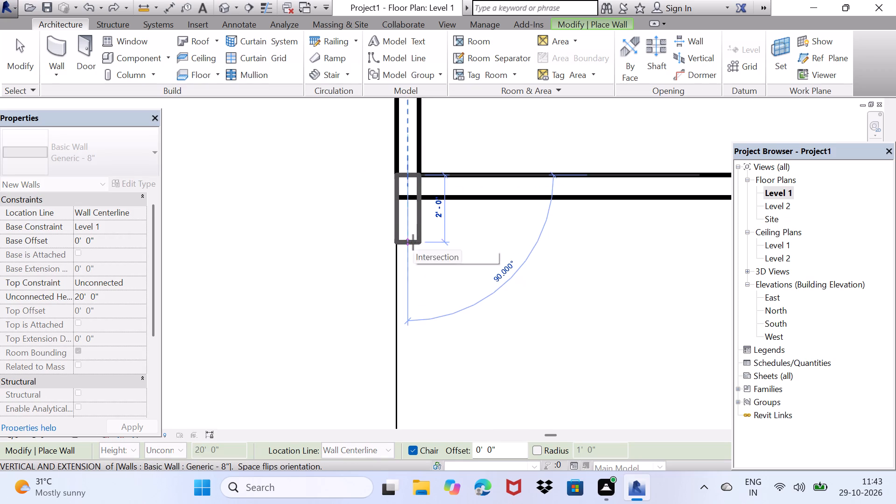
scroll(413, 242, down, 7)
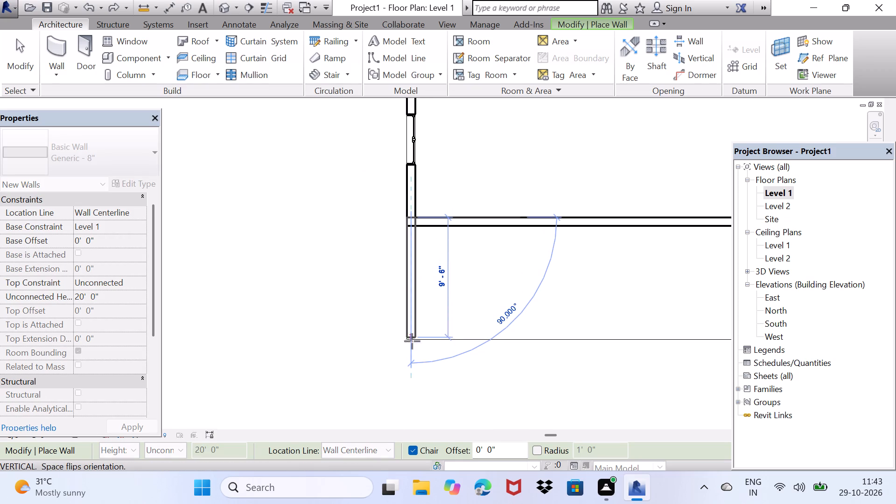
click(412, 340)
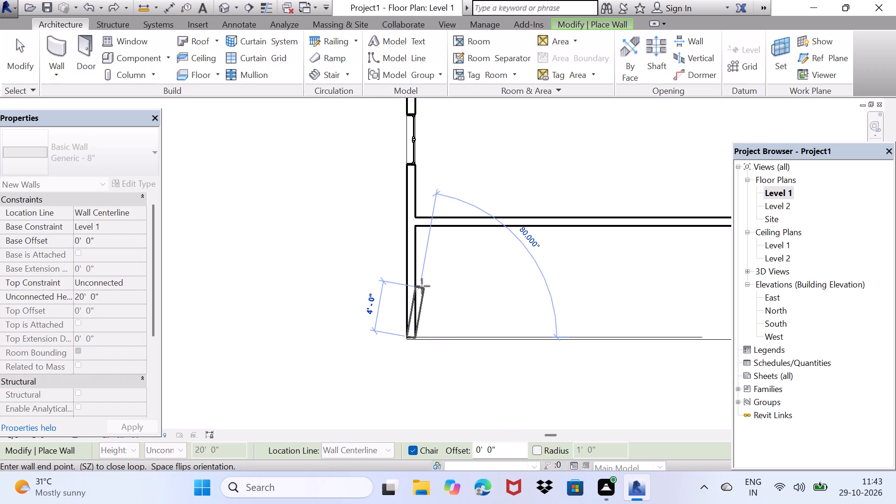
key(Escape)
scroll(413, 288, up, 2)
key(Escape)
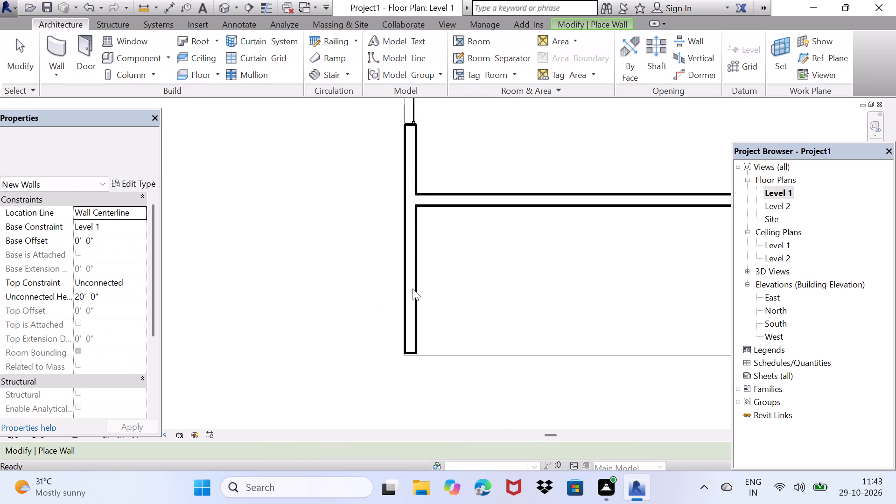
Nudge the new southwest wall south until its end meets the floor's south edge, postponing the system restart.
scroll(408, 348, up, 6)
click(413, 357)
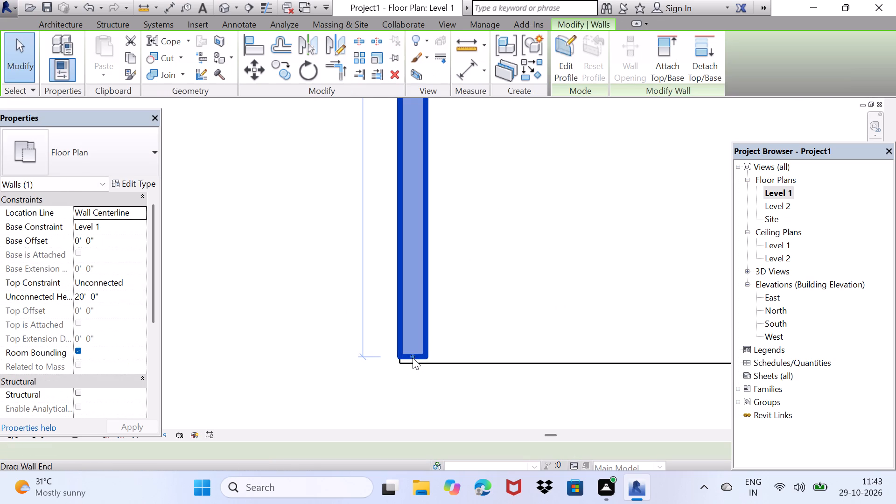
key(Down)
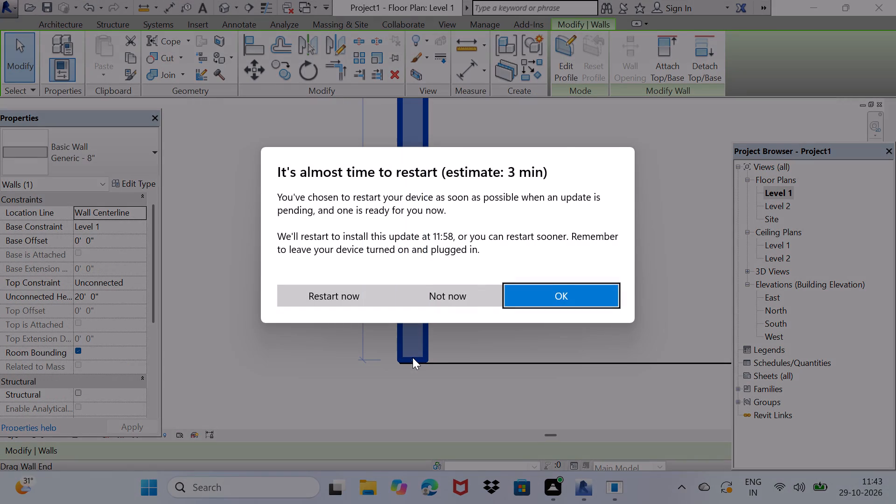
click(438, 300)
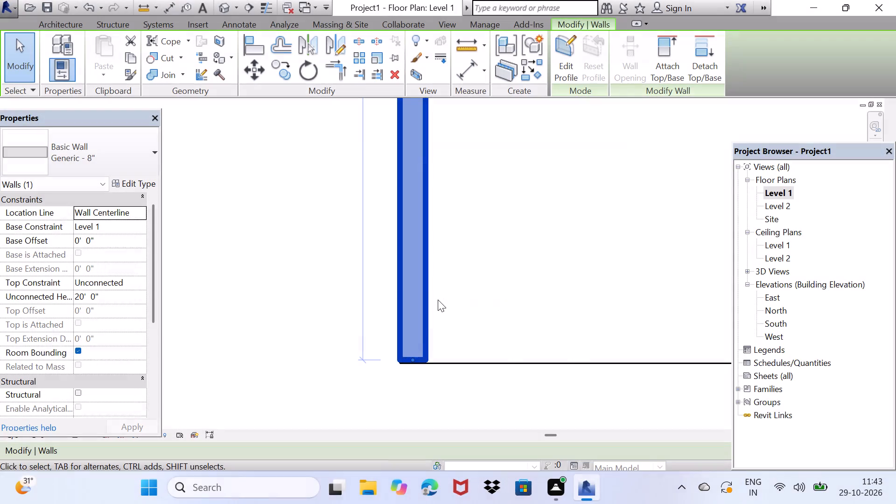
key(Down)
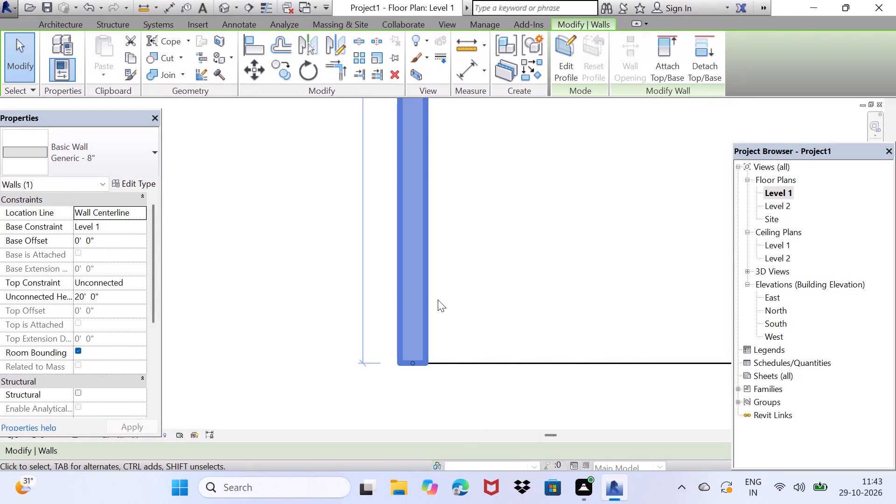
key(Escape)
Open the 3D view and examine the wall on the south extension from several angles.
scroll(409, 301, down, 8)
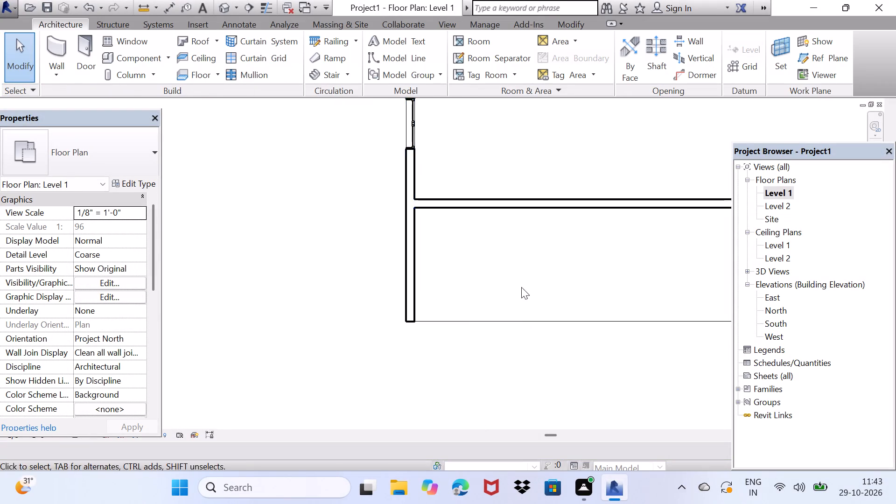
middle_drag(521, 287, 285, 287)
scroll(285, 287, down, 6)
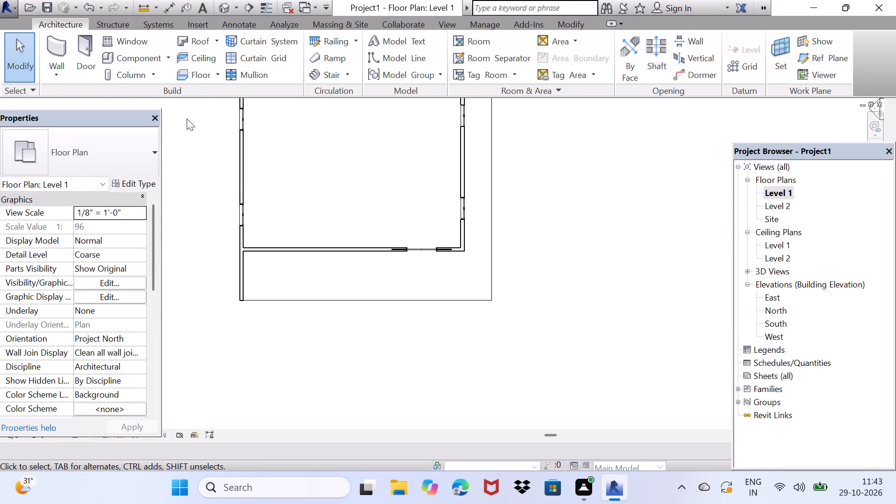
click(224, 7)
scroll(275, 350, up, 2)
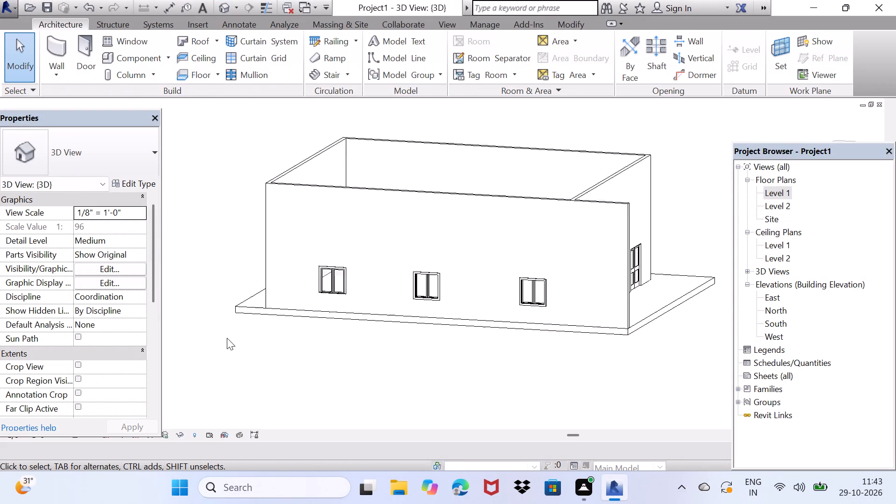
scroll(227, 338, up, 1)
middle_drag(614, 295, 222, 305)
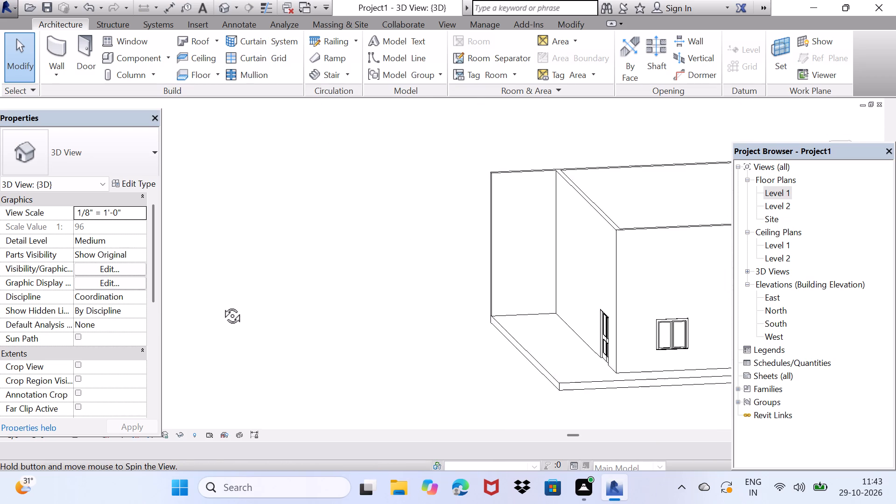
middle_drag(222, 305, 335, 314)
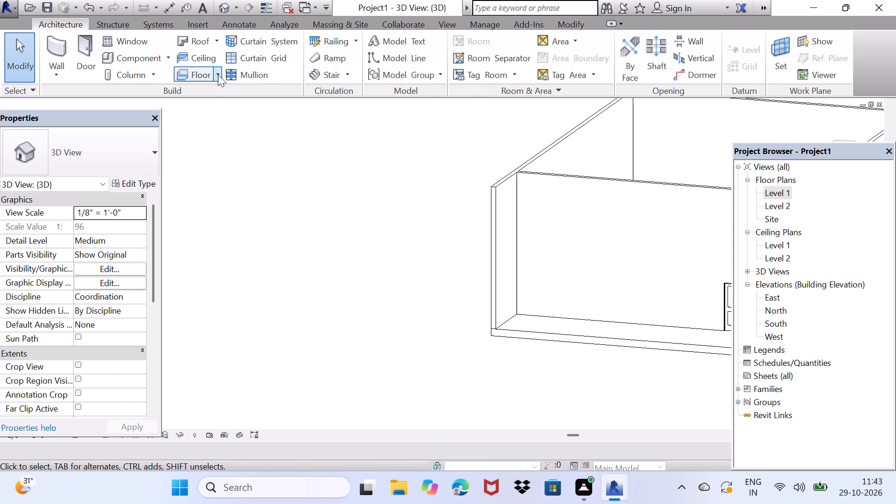
On the Level 1 plan, sketch a U-shaped stair with 11-riser and 7-riser runs outside the south wall, beside the southwest wall.
click(770, 193)
click(770, 193)
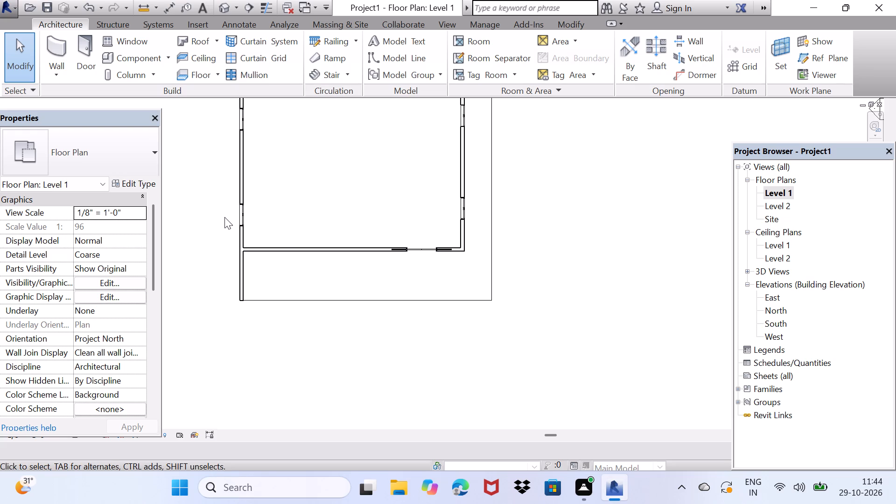
click(347, 77)
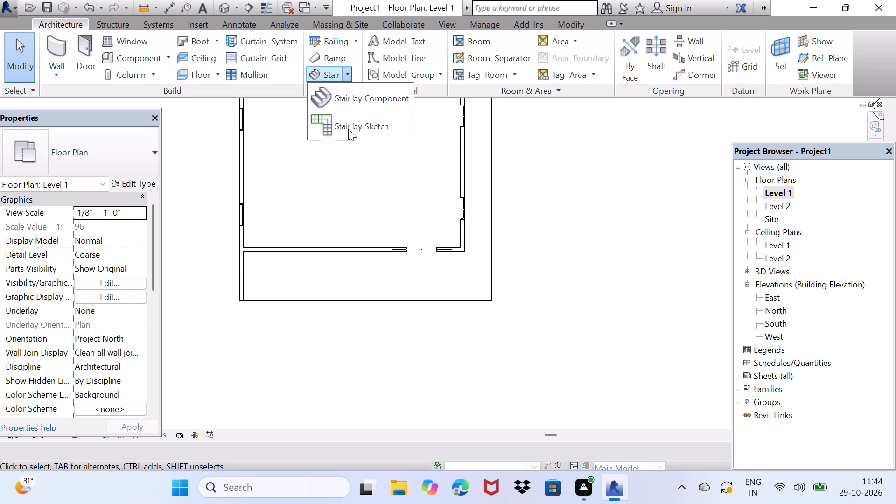
click(348, 127)
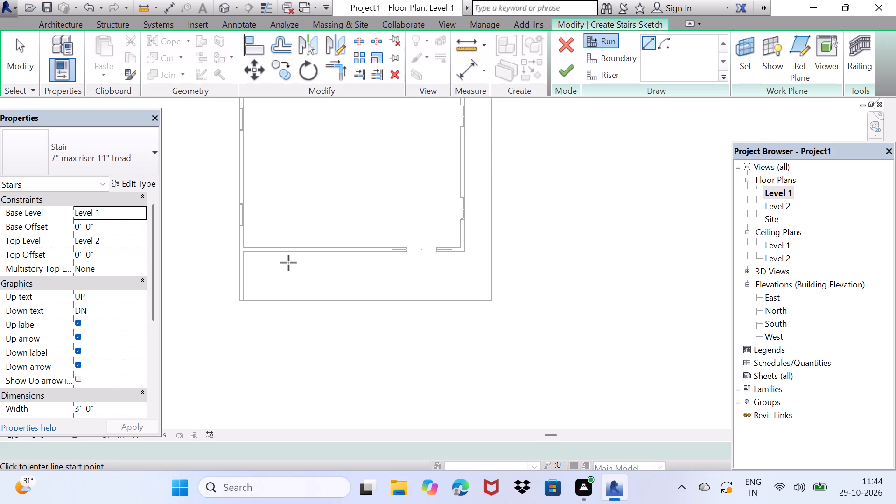
click(310, 253)
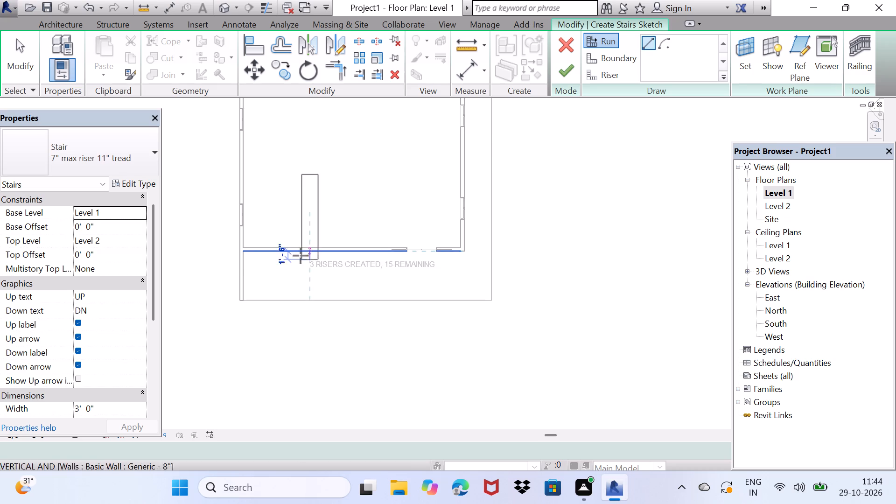
click(261, 265)
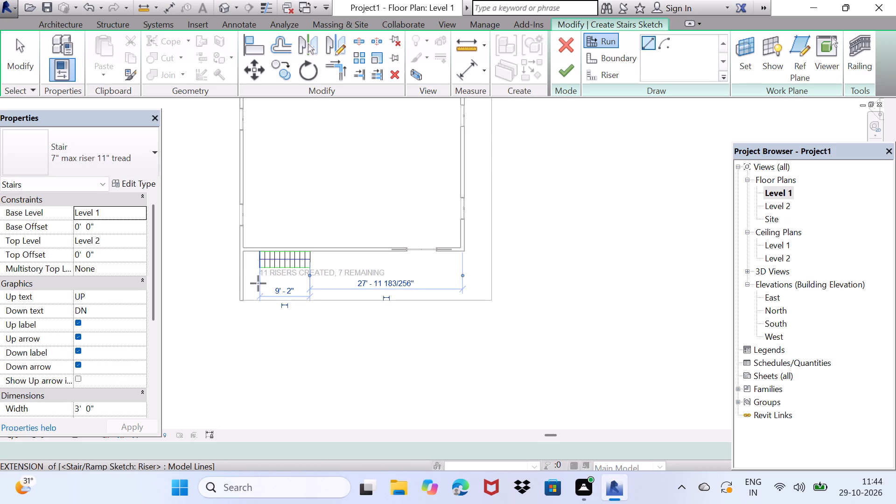
click(258, 285)
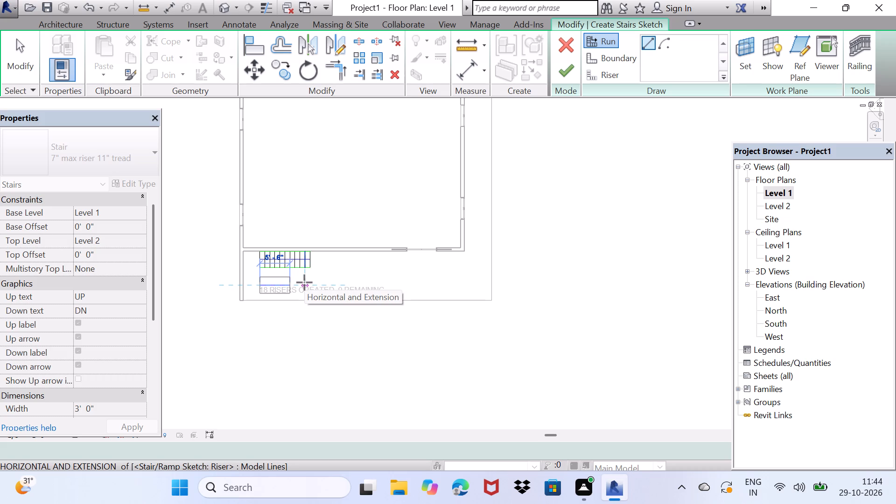
click(311, 282)
scroll(288, 281, up, 2)
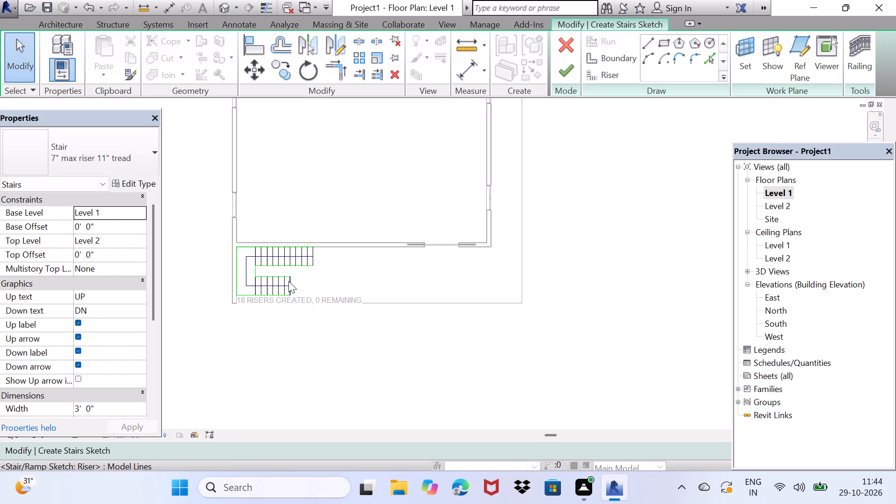
scroll(288, 281, up, 1)
middle_drag(287, 281, 282, 288)
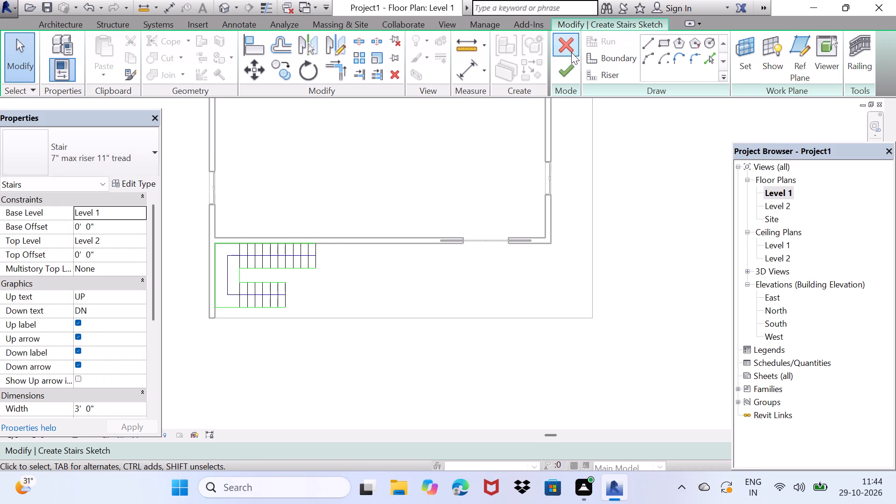
click(562, 76)
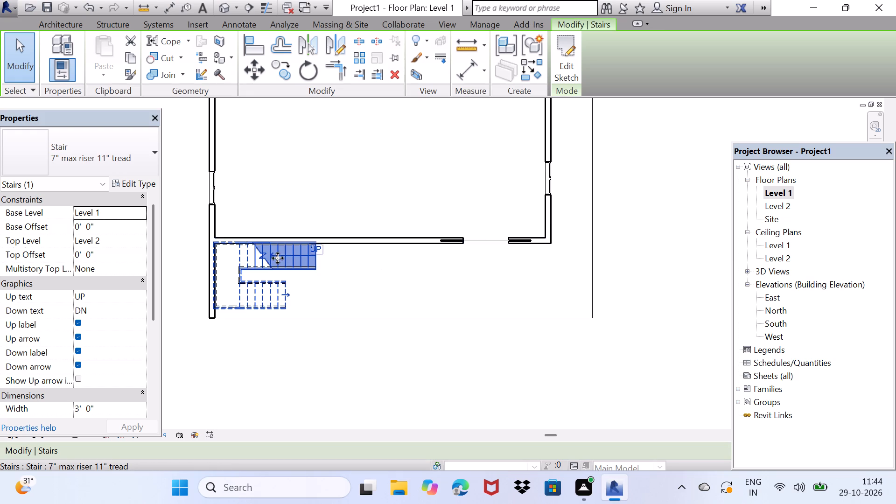
Open the 3D view and examine the new stair against the south wall.
scroll(273, 258, up, 1)
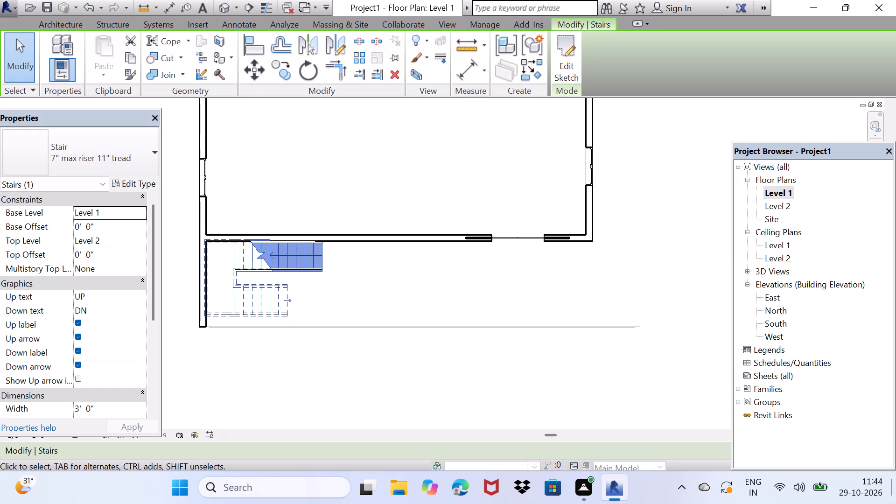
click(218, 2)
scroll(546, 289, up, 2)
middle_drag(535, 294, 548, 295)
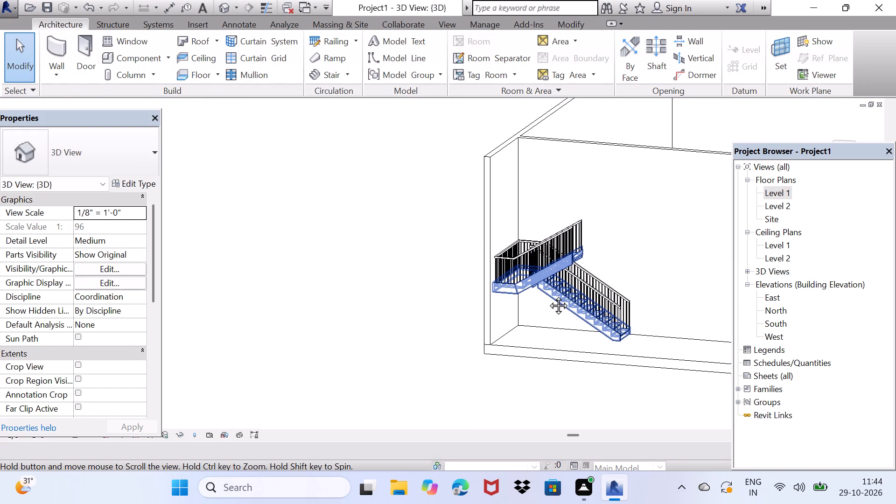
middle_drag(548, 295, 561, 331)
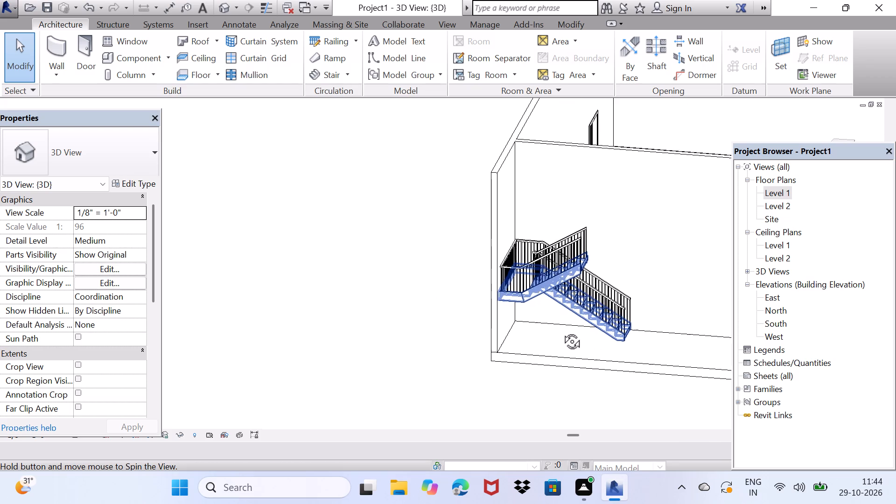
middle_drag(561, 331, 555, 323)
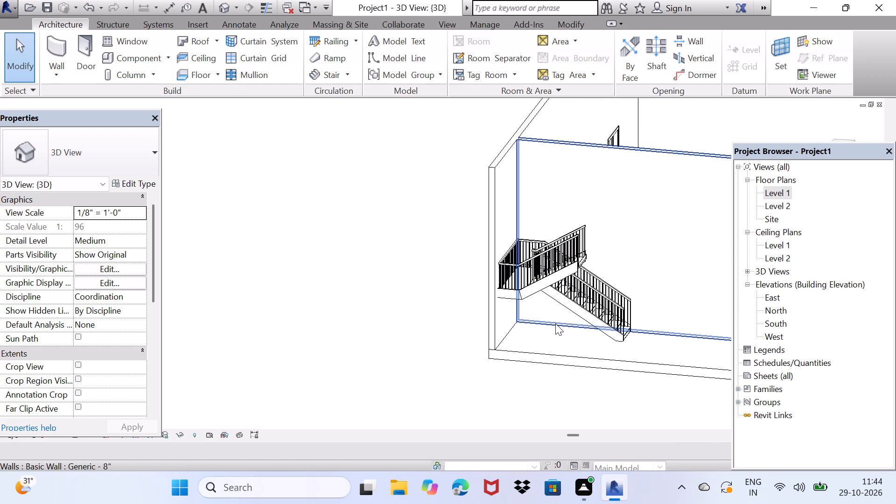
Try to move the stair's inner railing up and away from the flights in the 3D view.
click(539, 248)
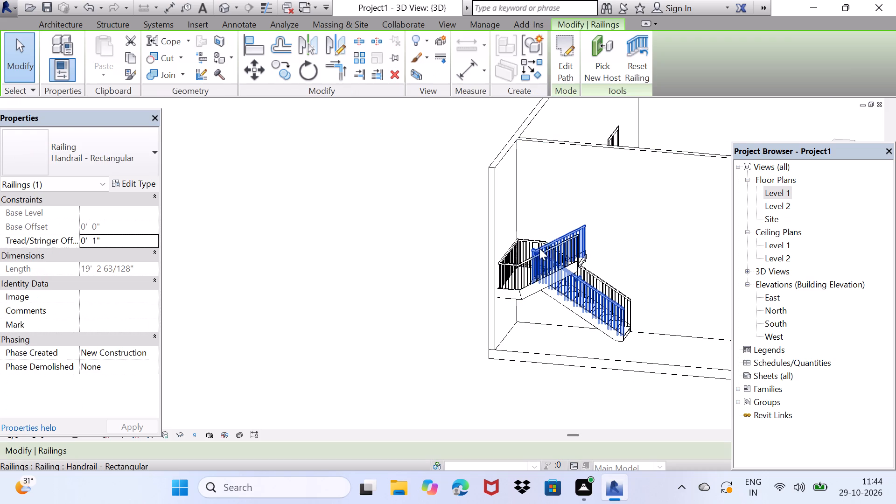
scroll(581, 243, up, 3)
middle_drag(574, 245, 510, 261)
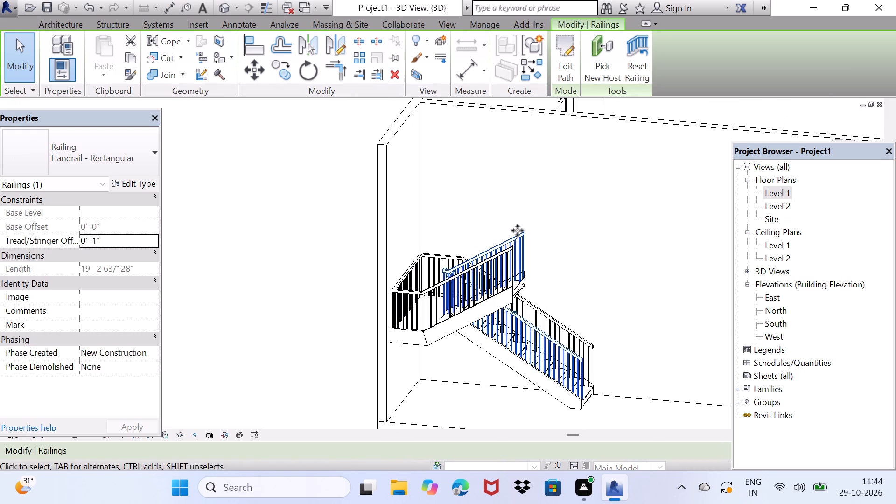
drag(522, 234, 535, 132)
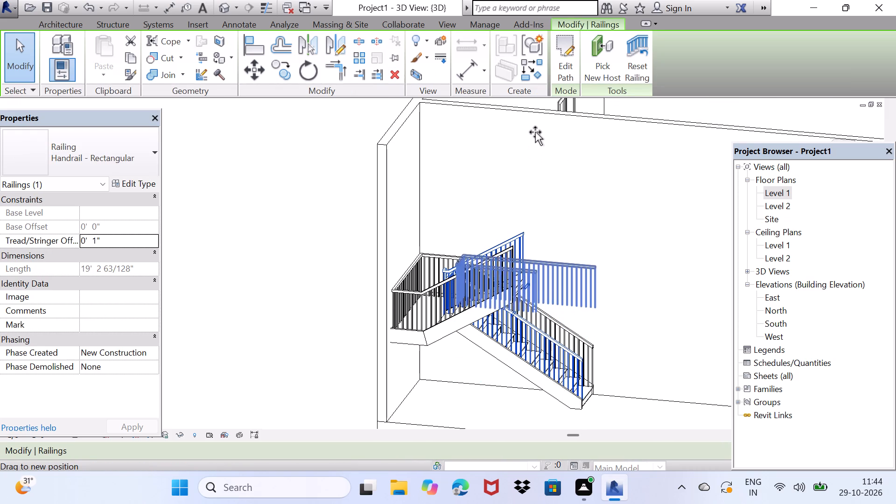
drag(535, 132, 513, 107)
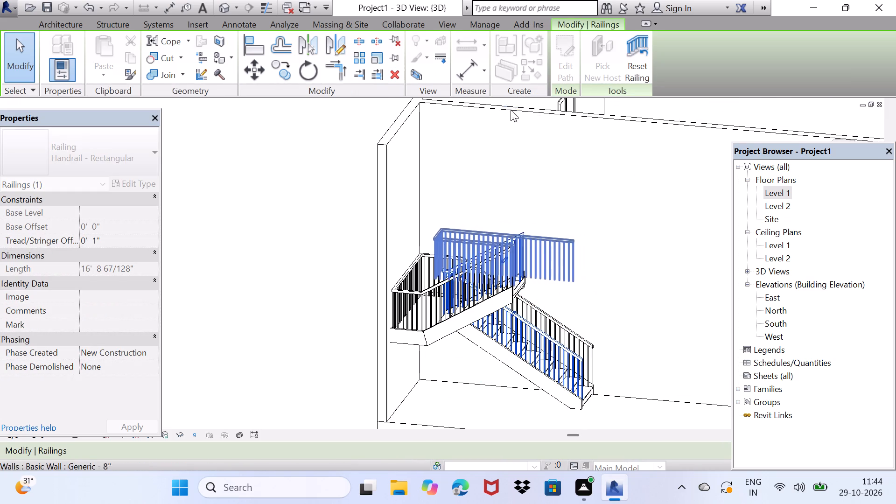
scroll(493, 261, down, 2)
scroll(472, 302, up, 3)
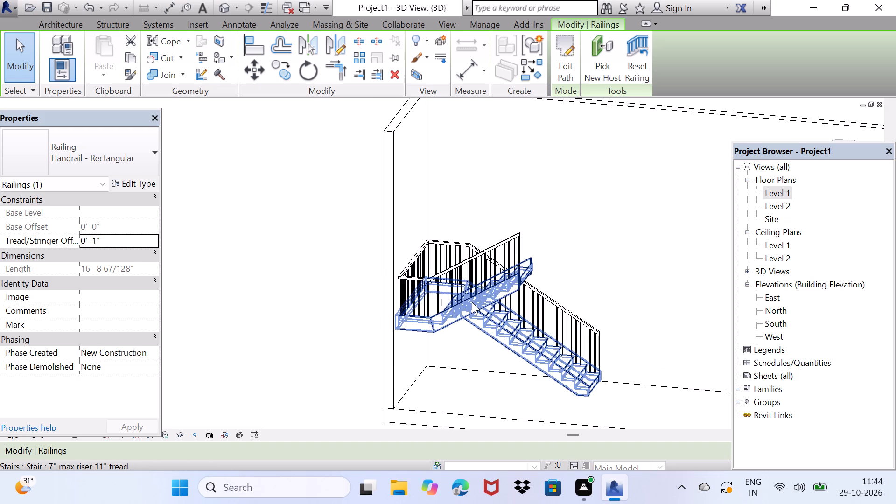
Nudge the stair slightly along the south wall and north toward it in the 3D view.
click(472, 302)
scroll(464, 265, up, 3)
middle_drag(487, 276, 483, 267)
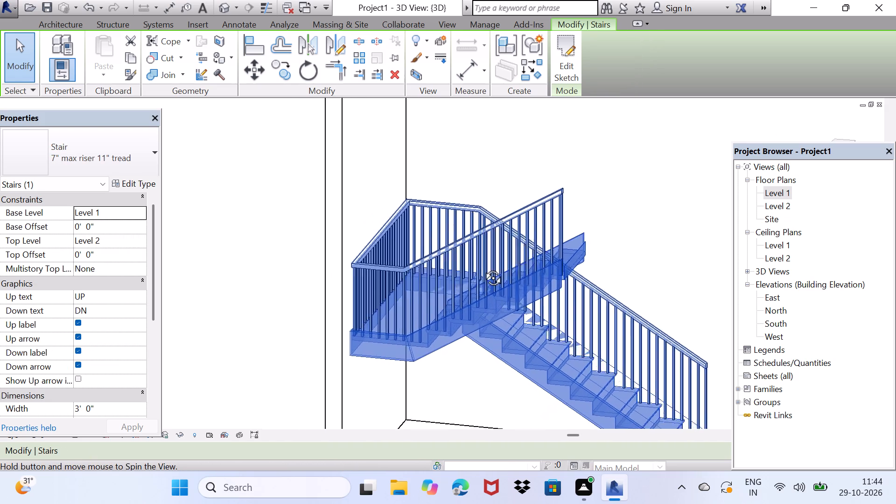
middle_drag(483, 267, 450, 246)
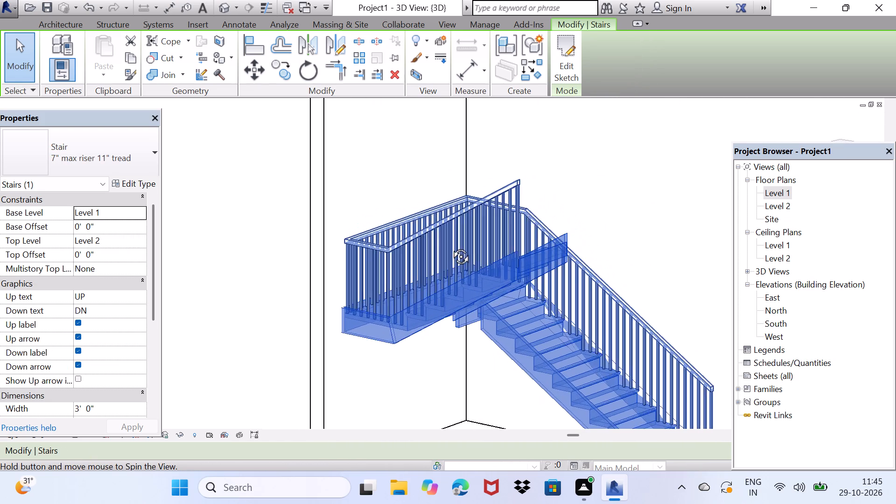
middle_drag(450, 246, 456, 244)
click(549, 272)
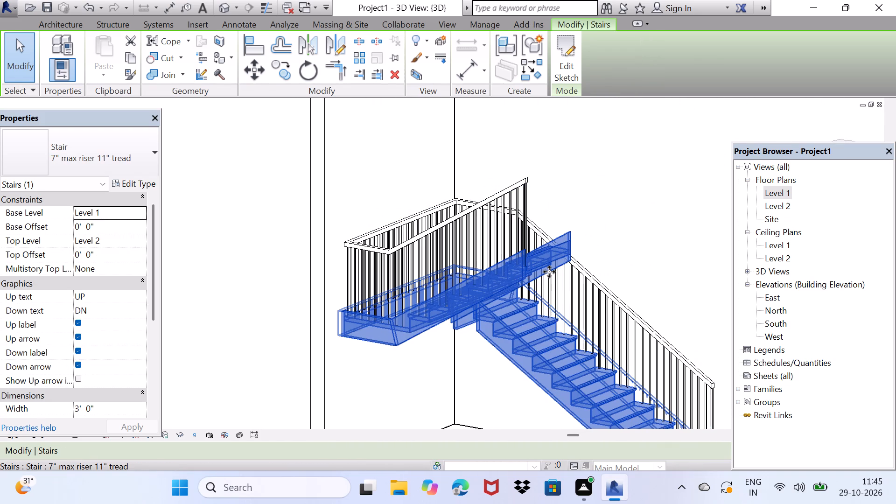
key(Right)
key(Right)
key(Right)
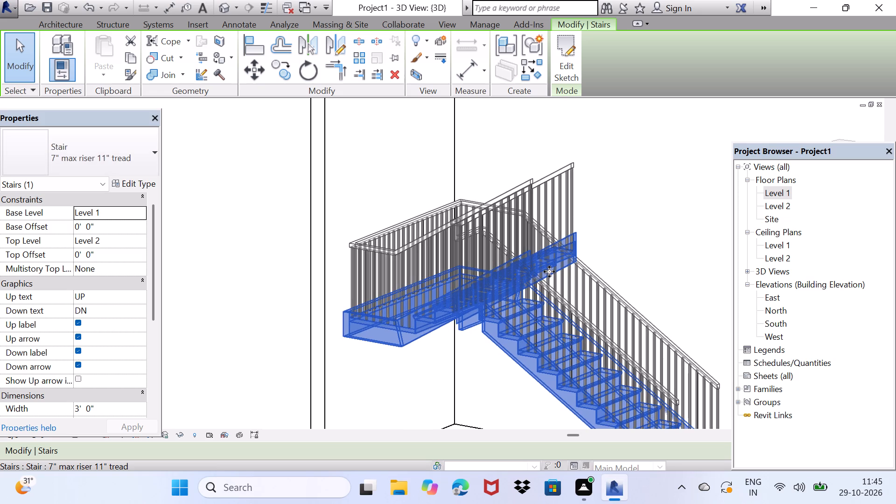
key(Left)
key(Left)
key(Left)
key(Left)
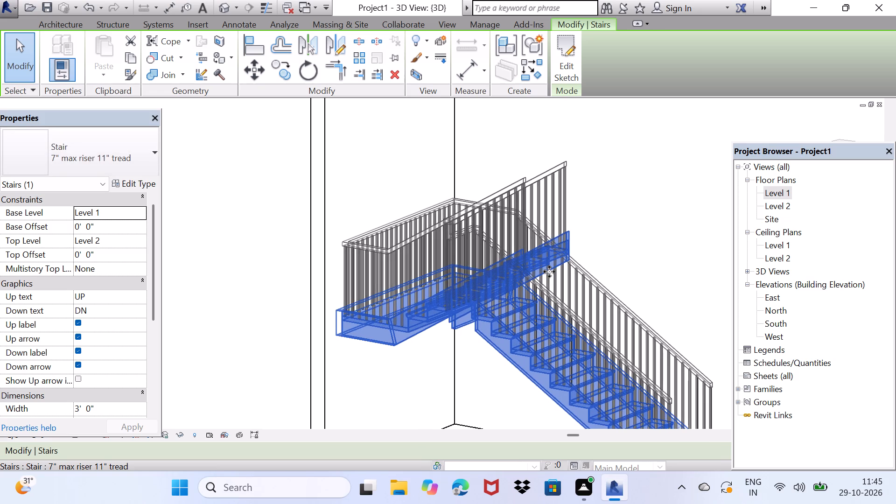
key(Up)
key(Up)
key(Up)
key(Up)
key(Left)
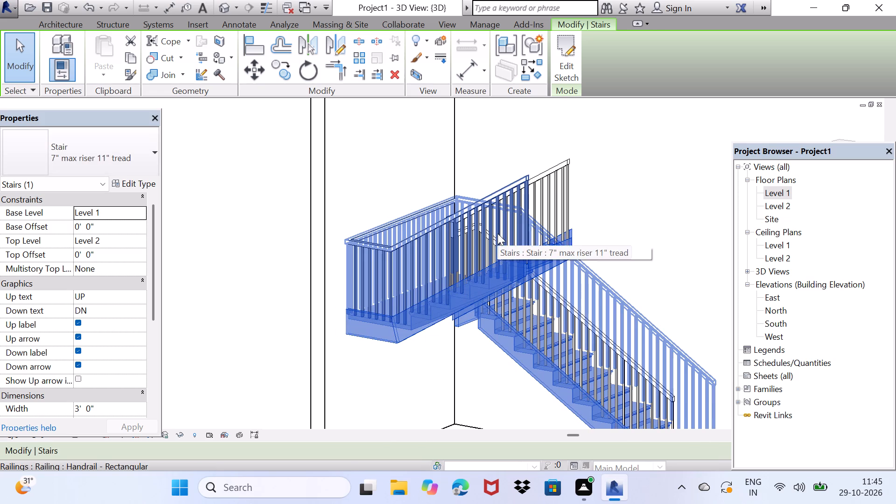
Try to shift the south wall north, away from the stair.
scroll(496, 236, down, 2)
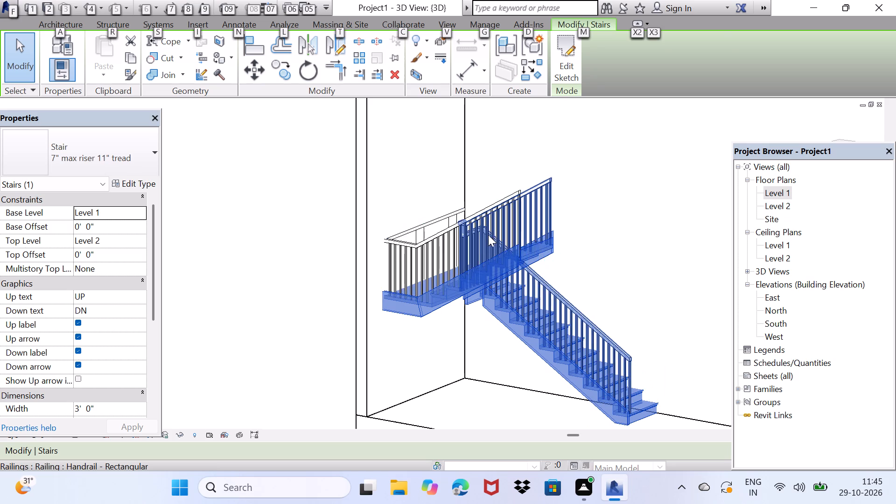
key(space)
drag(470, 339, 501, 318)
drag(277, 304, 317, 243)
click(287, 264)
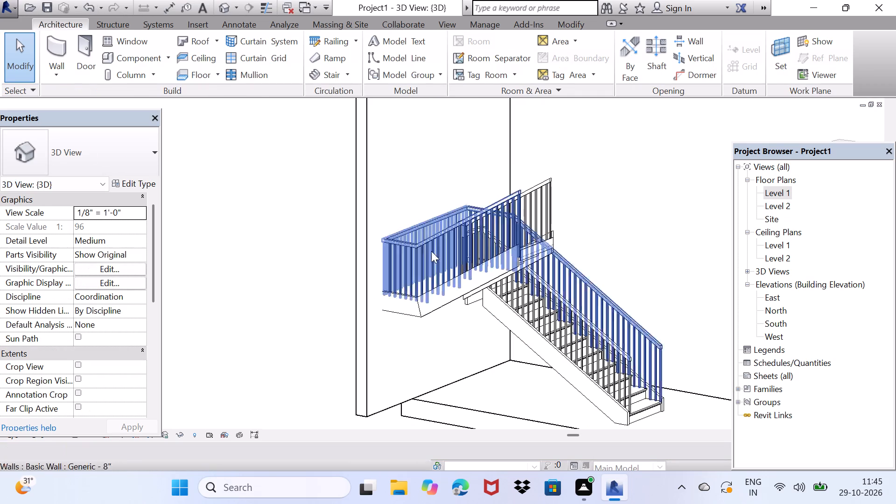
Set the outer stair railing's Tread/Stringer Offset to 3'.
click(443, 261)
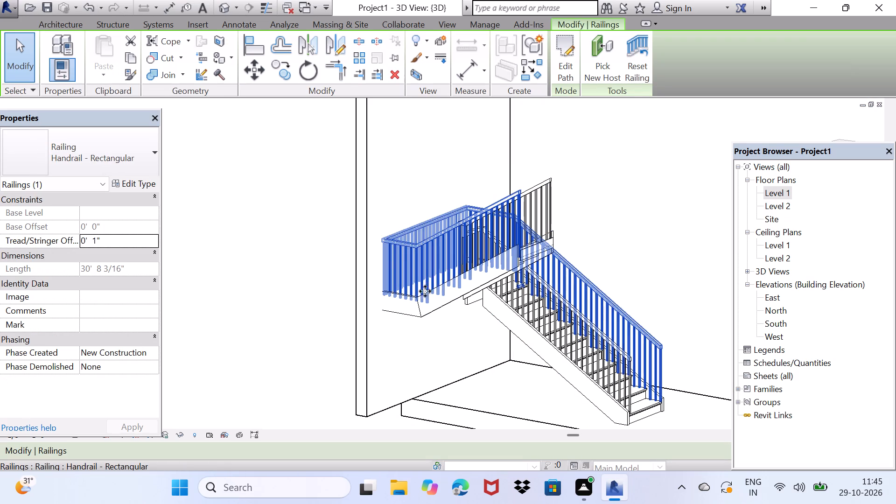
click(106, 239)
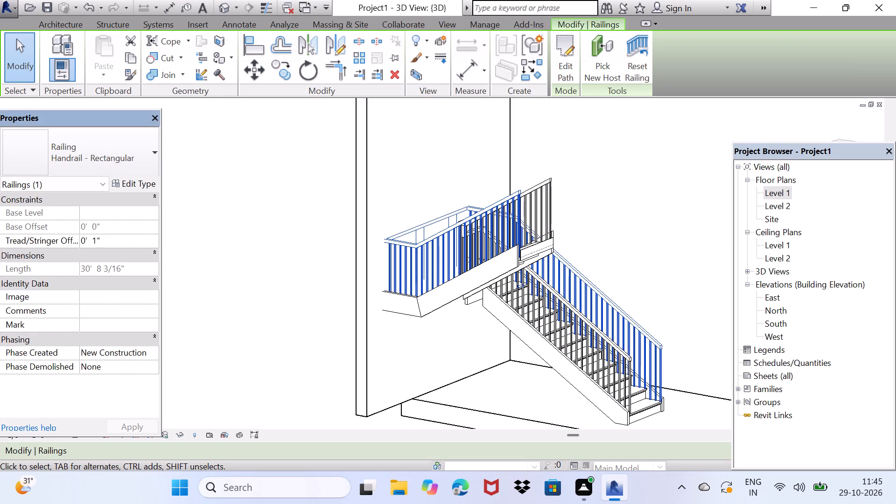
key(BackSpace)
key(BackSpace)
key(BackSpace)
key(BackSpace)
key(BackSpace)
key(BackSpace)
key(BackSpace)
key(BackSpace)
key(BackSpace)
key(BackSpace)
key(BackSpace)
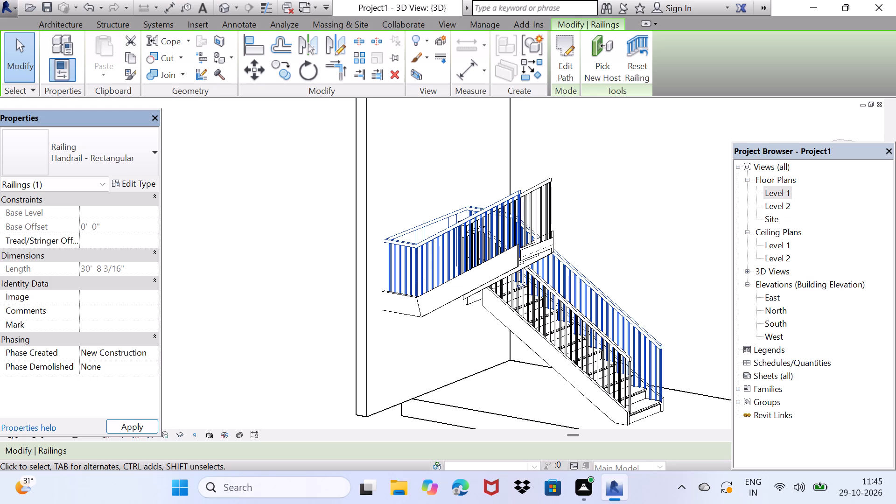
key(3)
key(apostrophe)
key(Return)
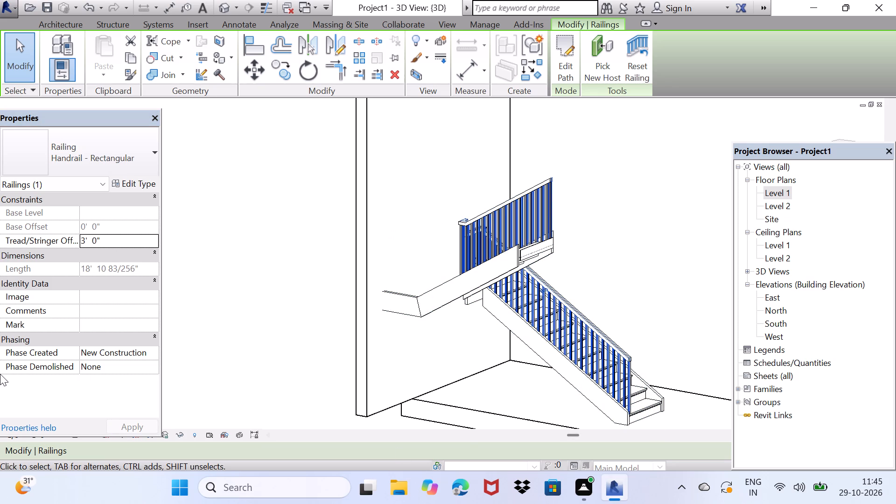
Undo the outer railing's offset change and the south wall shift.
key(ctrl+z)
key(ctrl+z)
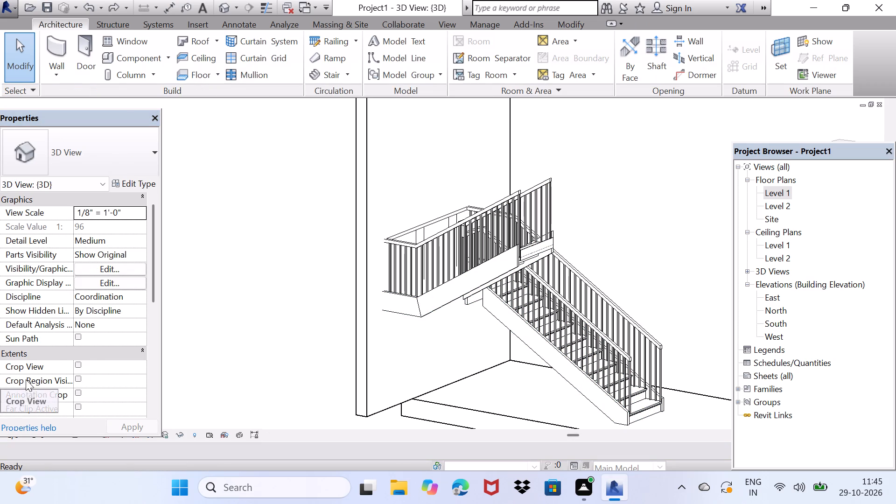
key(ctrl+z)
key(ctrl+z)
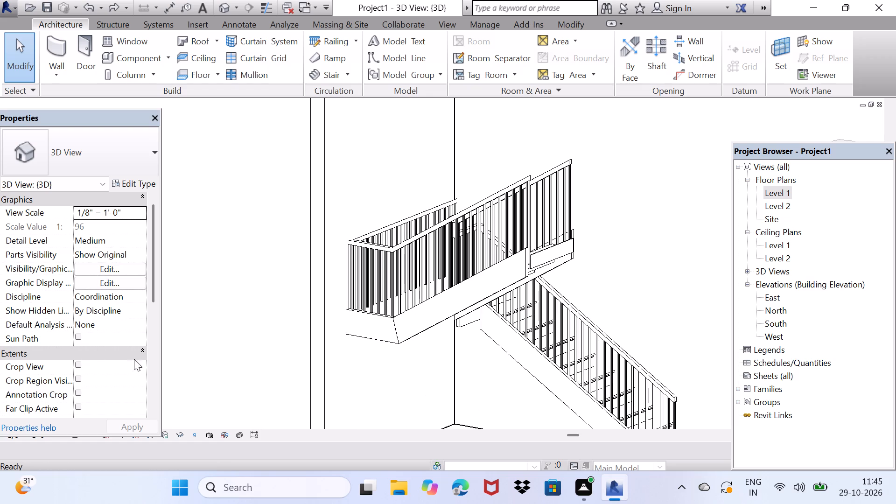
Examine the stair and its outer railing where they meet the south wall, from close up and from around the building.
scroll(292, 370, down, 3)
click(406, 326)
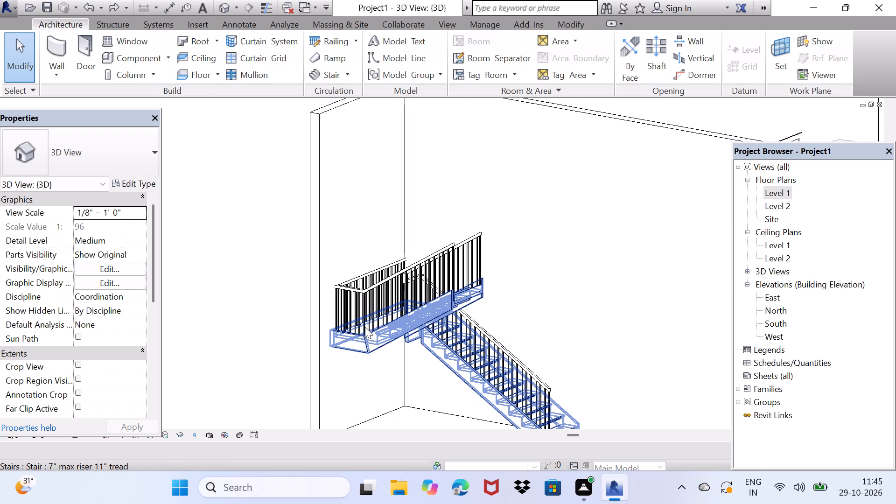
click(365, 327)
click(375, 313)
scroll(420, 306, down, 5)
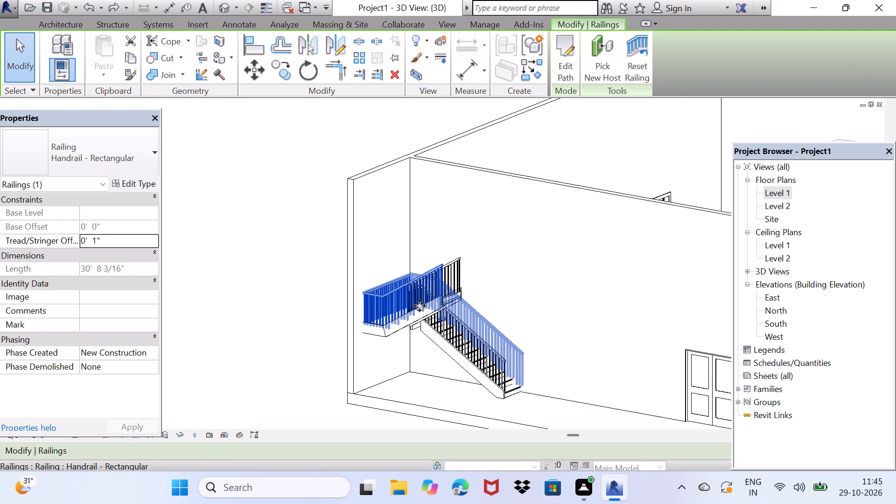
scroll(420, 306, down, 2)
middle_drag(437, 348, 379, 374)
middle_drag(545, 283, 545, 283)
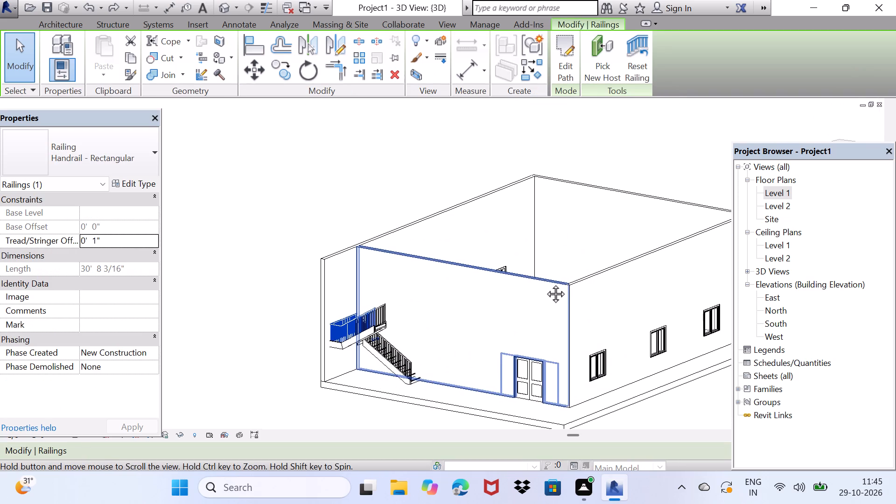
middle_drag(545, 283, 357, 361)
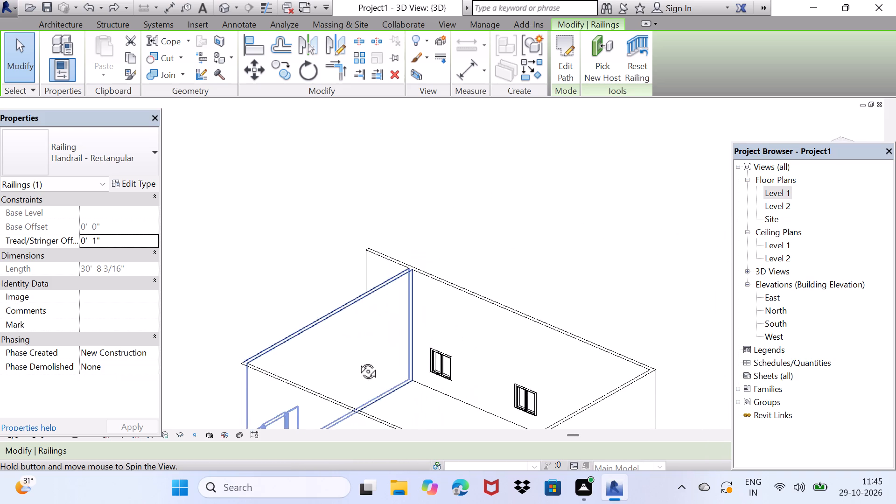
middle_drag(357, 361, 547, 322)
scroll(340, 372, up, 4)
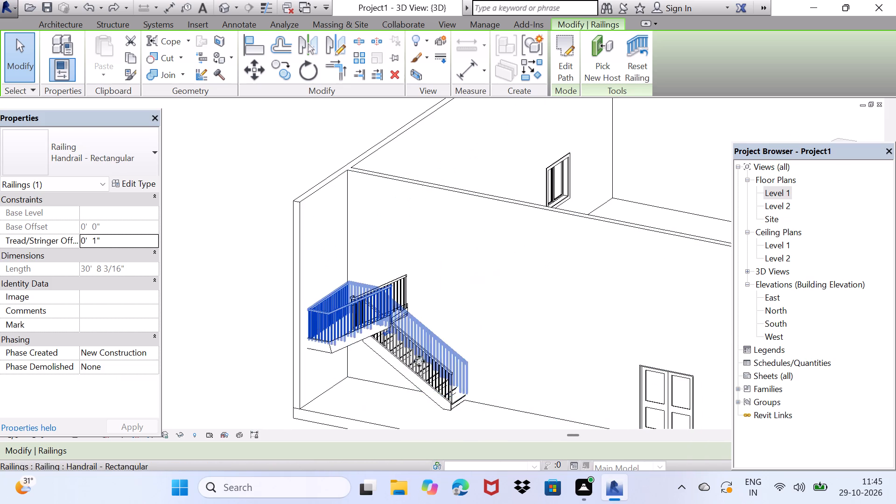
Undo the recent series of small stair moves beside the south wall.
key(ctrl+z)
key(ctrl+z)
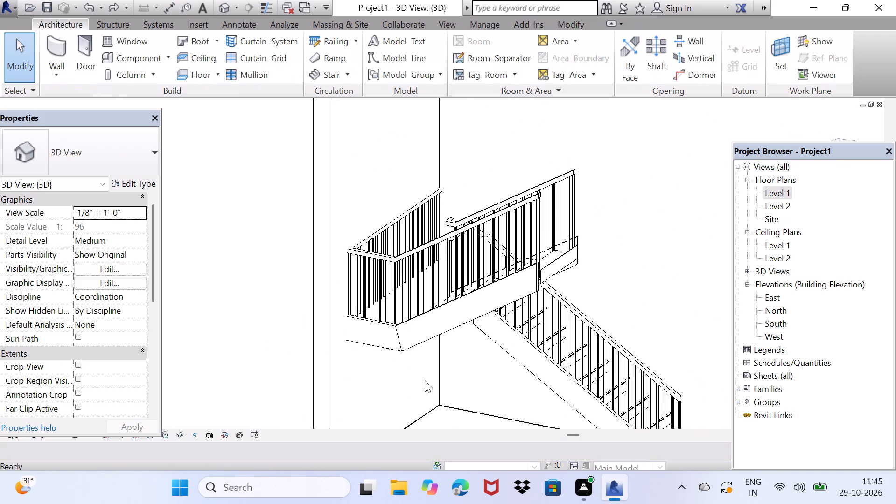
key(ctrl+z)
key(ctrl+z)
key(ctrl+z)
key(ctrl+z)
key(ctrl+z)
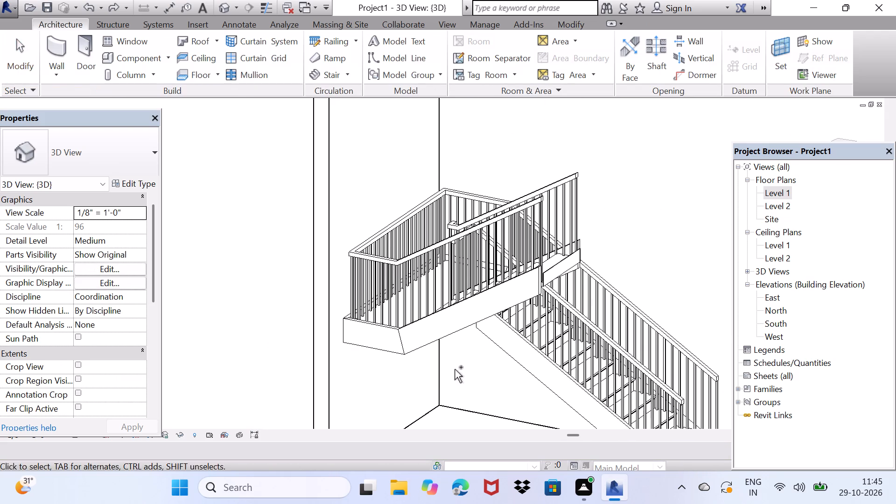
key(ctrl+z)
key(ctrl+z)
Examine the stair, its landing and both railings against the adjoining walls from several sides.
scroll(488, 308, down, 7)
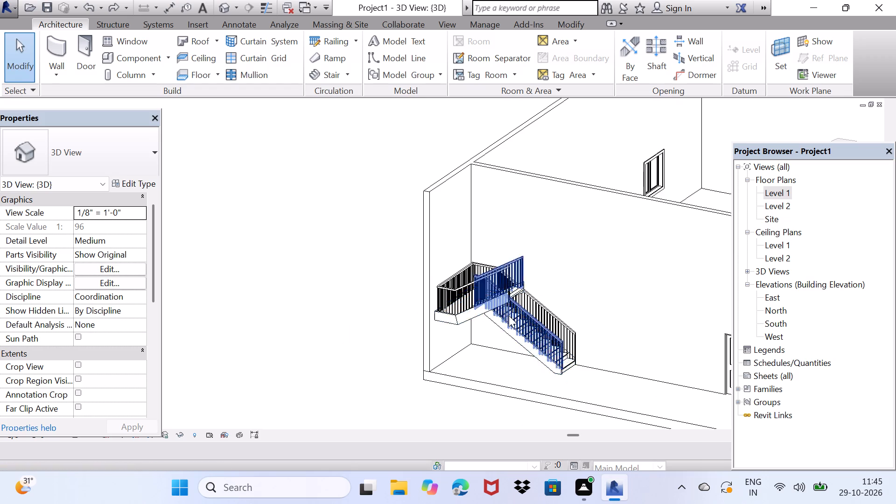
middle_drag(511, 318, 393, 329)
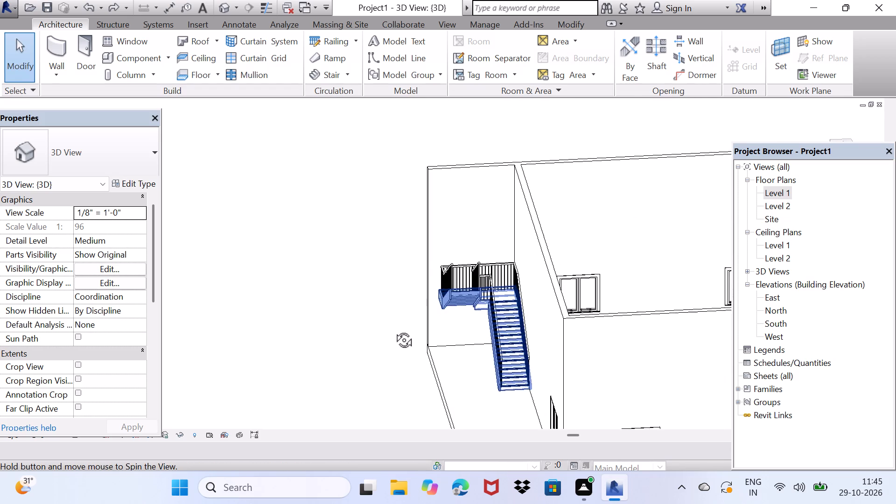
middle_drag(393, 329, 435, 328)
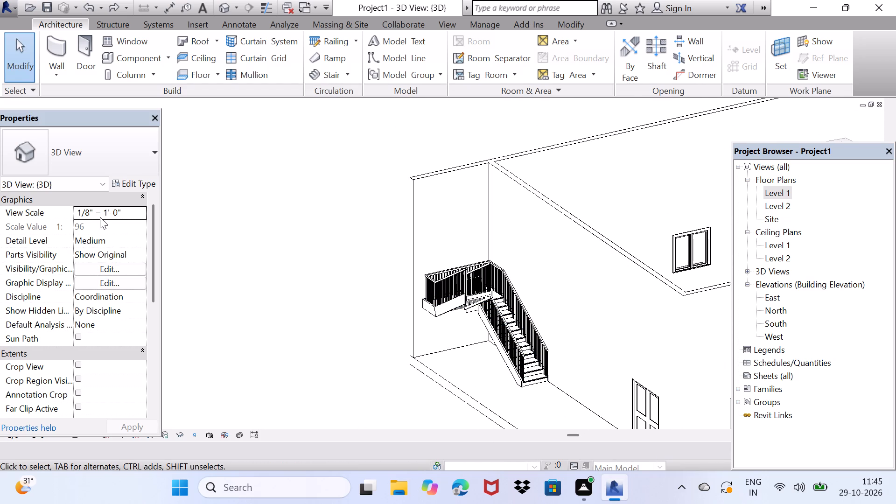
scroll(100, 217, down, 3)
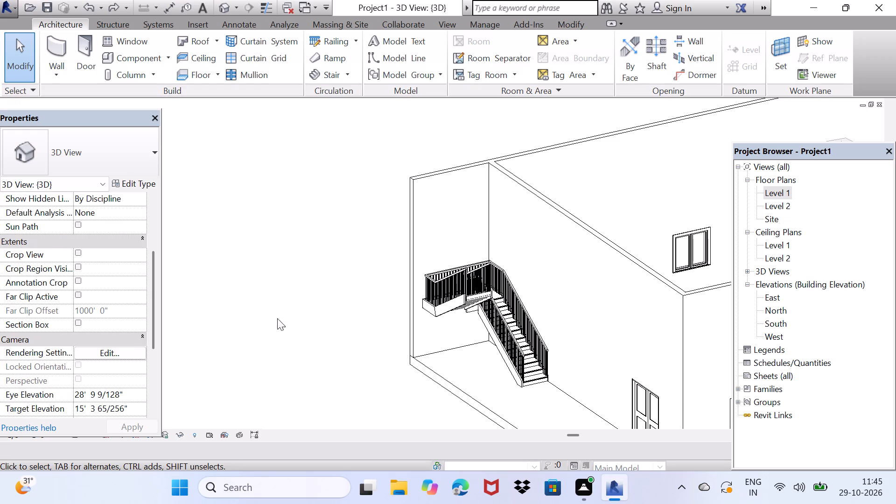
scroll(410, 265, down, 2)
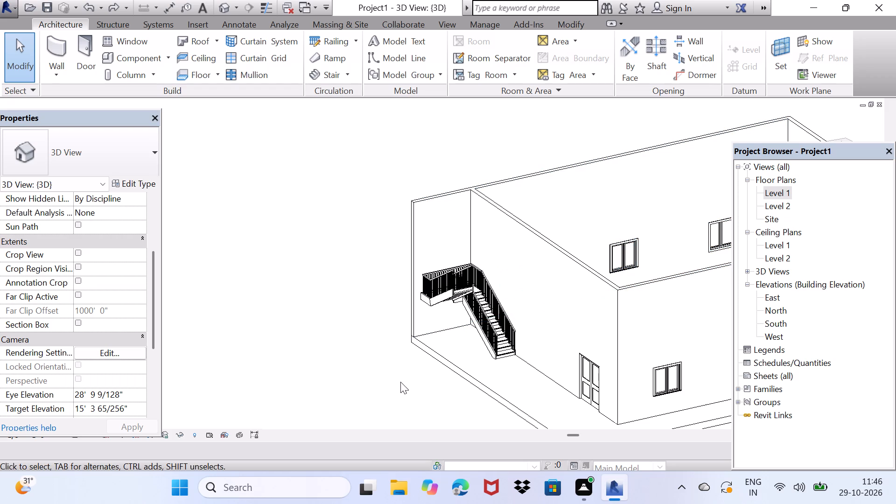
scroll(465, 269, up, 8)
middle_drag(435, 311, 394, 267)
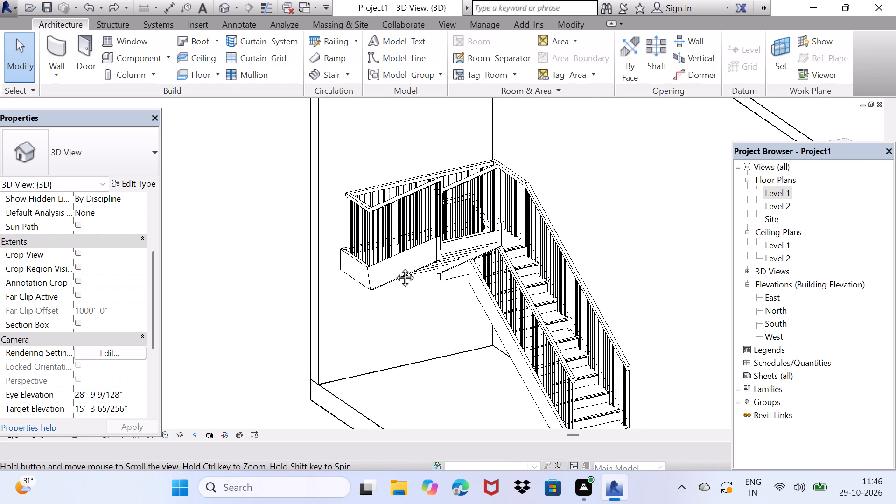
middle_drag(394, 267, 547, 257)
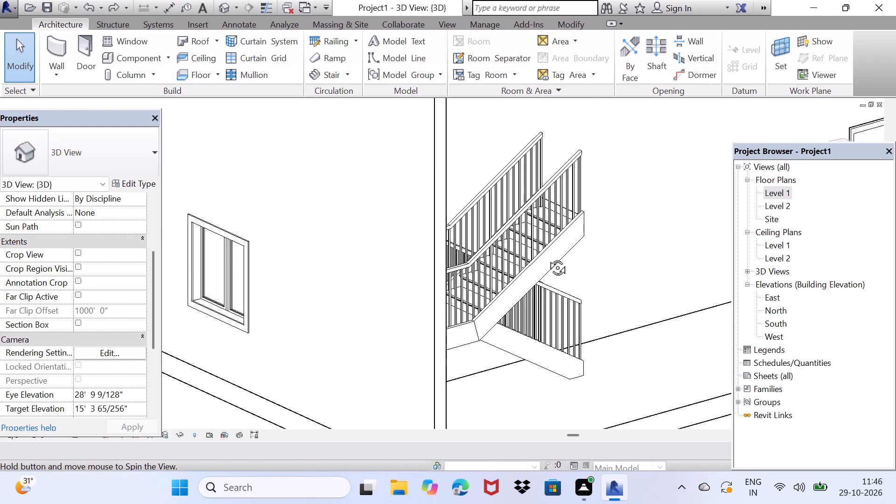
middle_drag(547, 257, 502, 263)
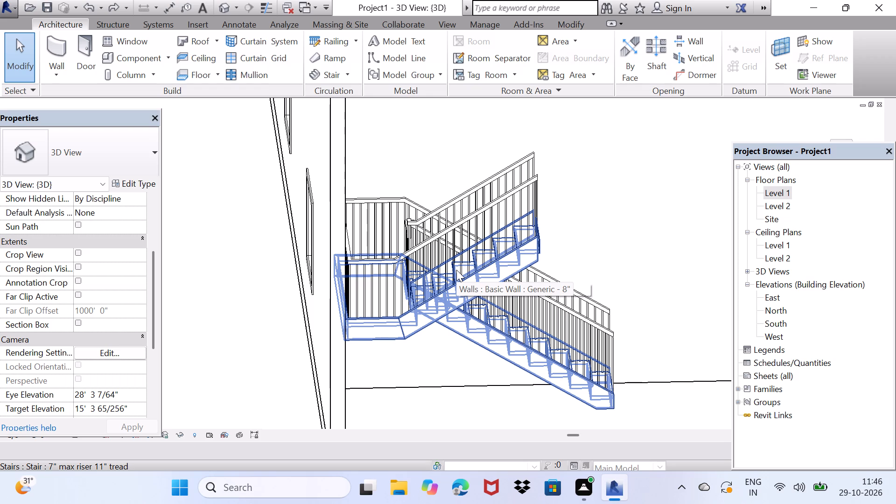
In the East elevation, lower the top of the east wall to Level 2, making it 10' high.
click(780, 294)
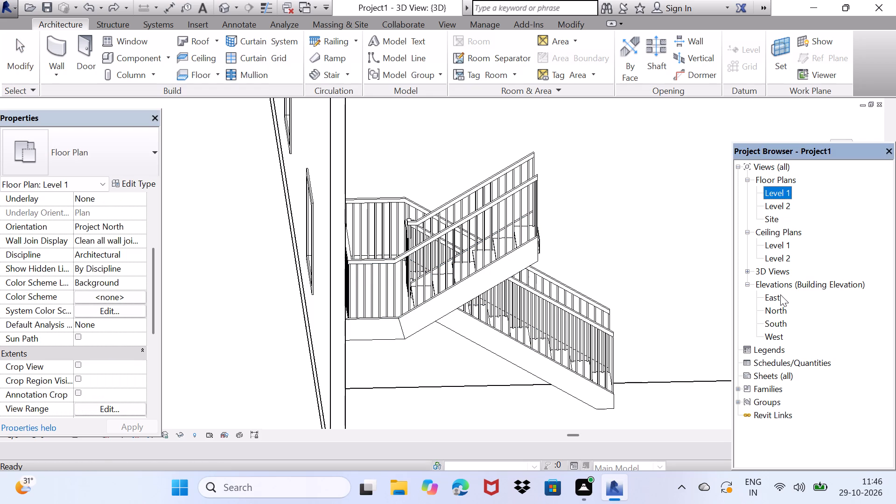
double_click(770, 299)
scroll(543, 316, down, 2)
scroll(514, 282, down, 4)
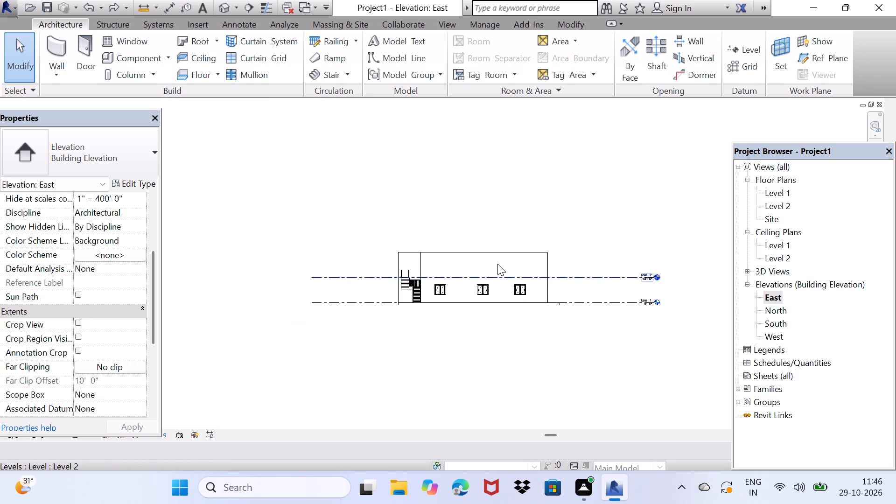
scroll(489, 246, up, 3)
click(479, 253)
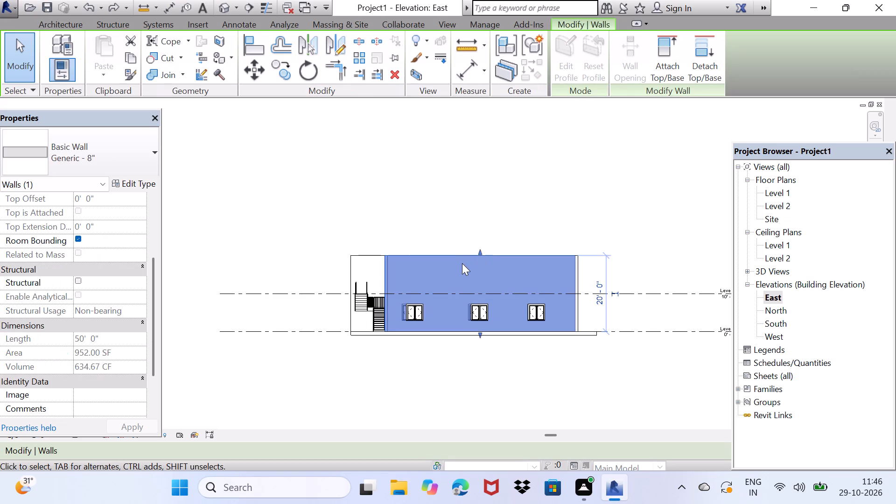
drag(481, 252, 484, 289)
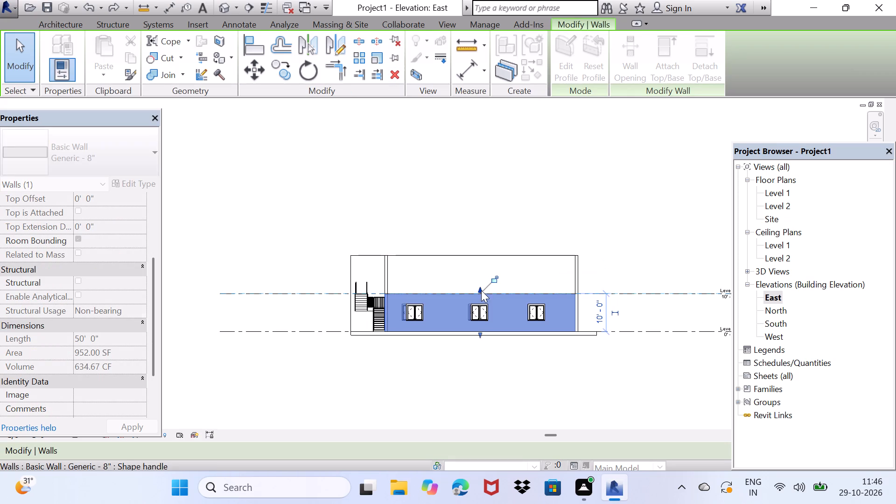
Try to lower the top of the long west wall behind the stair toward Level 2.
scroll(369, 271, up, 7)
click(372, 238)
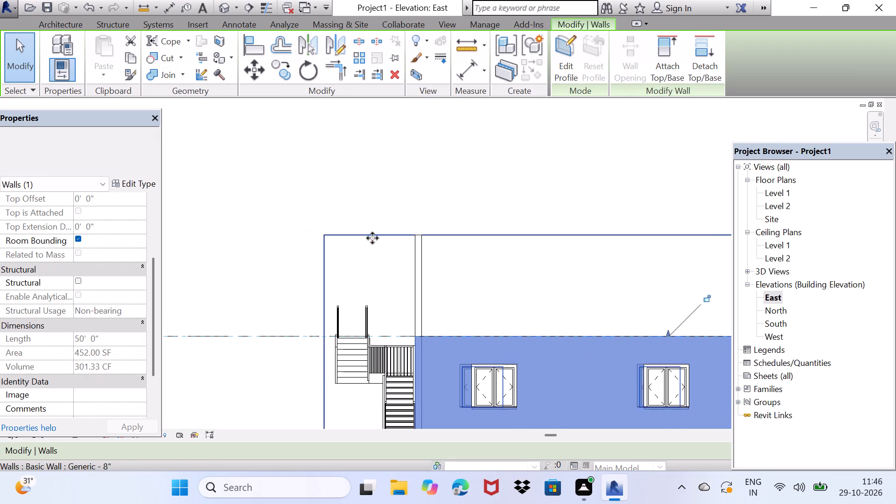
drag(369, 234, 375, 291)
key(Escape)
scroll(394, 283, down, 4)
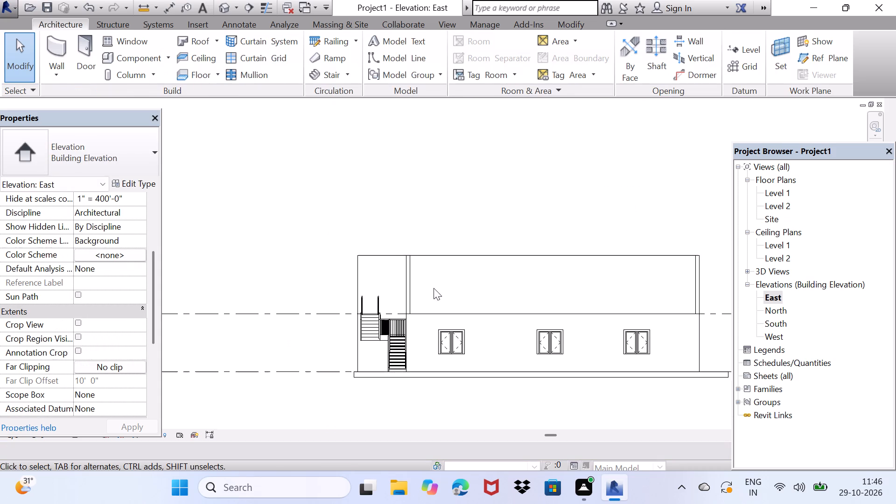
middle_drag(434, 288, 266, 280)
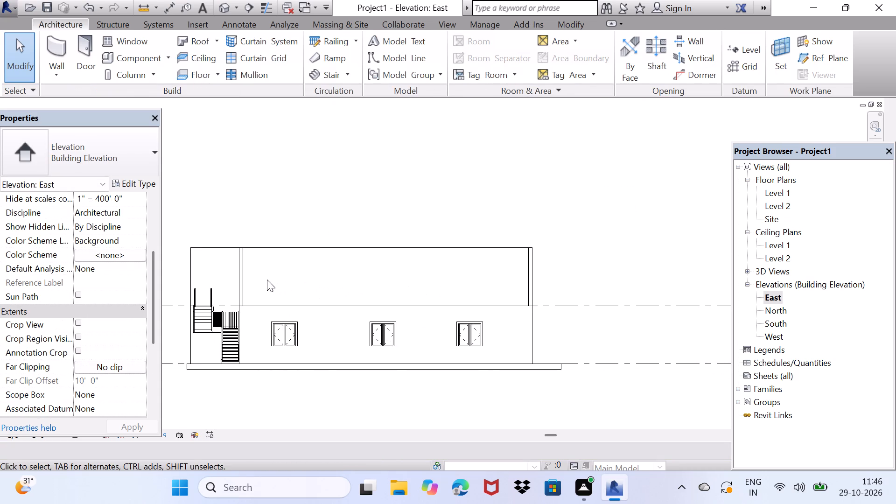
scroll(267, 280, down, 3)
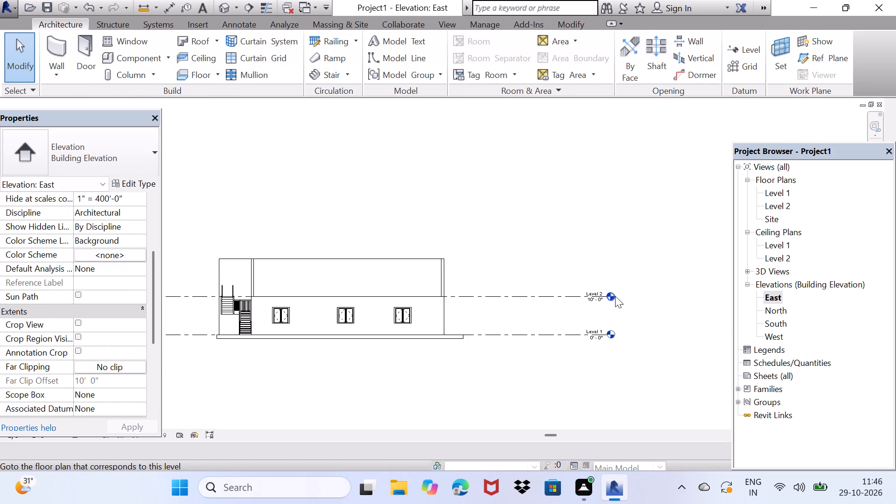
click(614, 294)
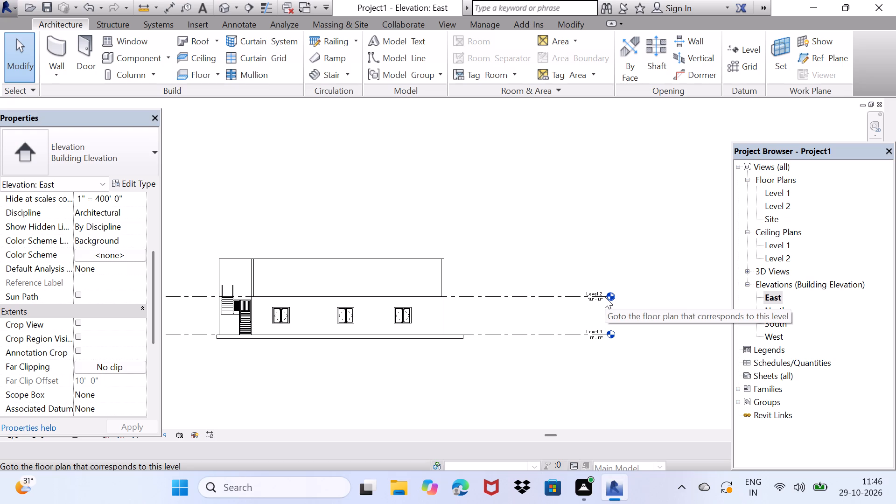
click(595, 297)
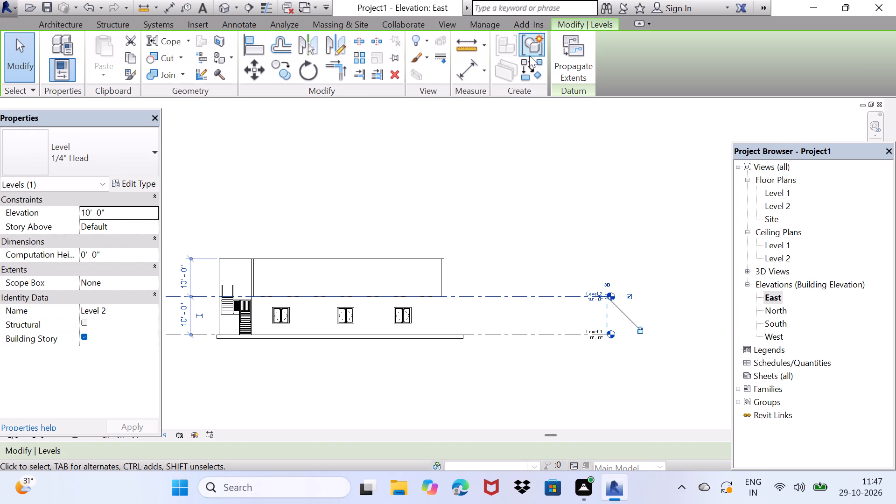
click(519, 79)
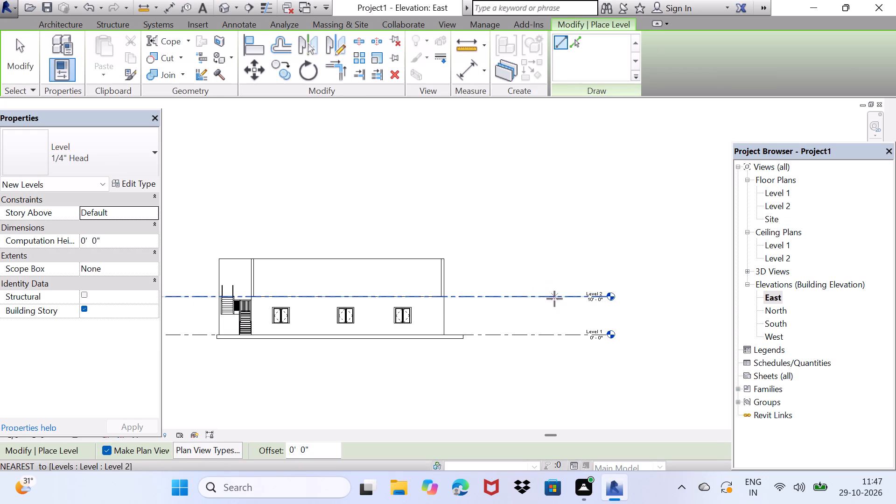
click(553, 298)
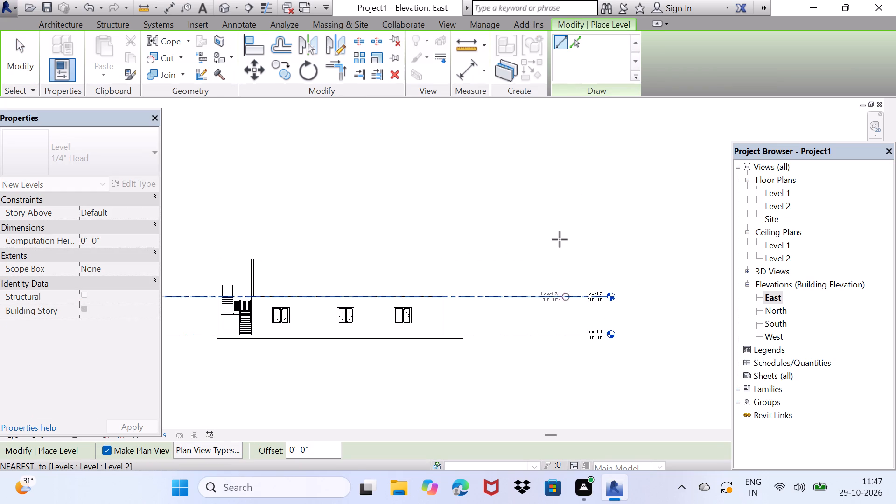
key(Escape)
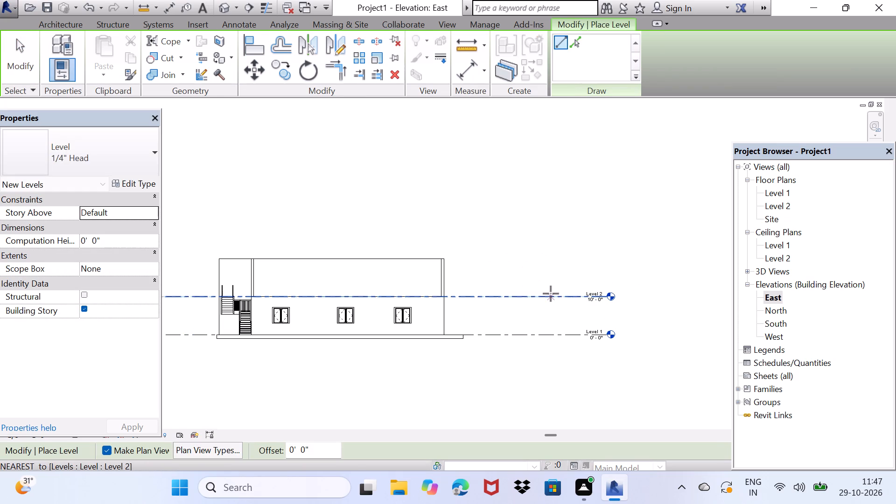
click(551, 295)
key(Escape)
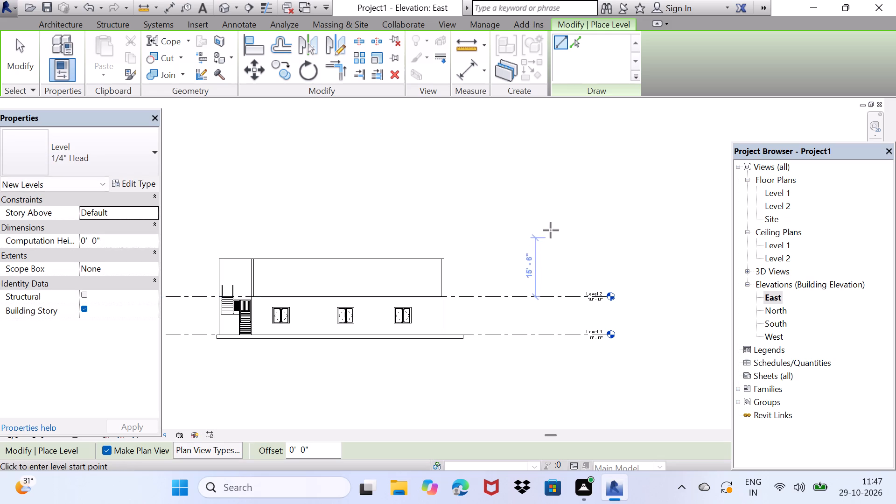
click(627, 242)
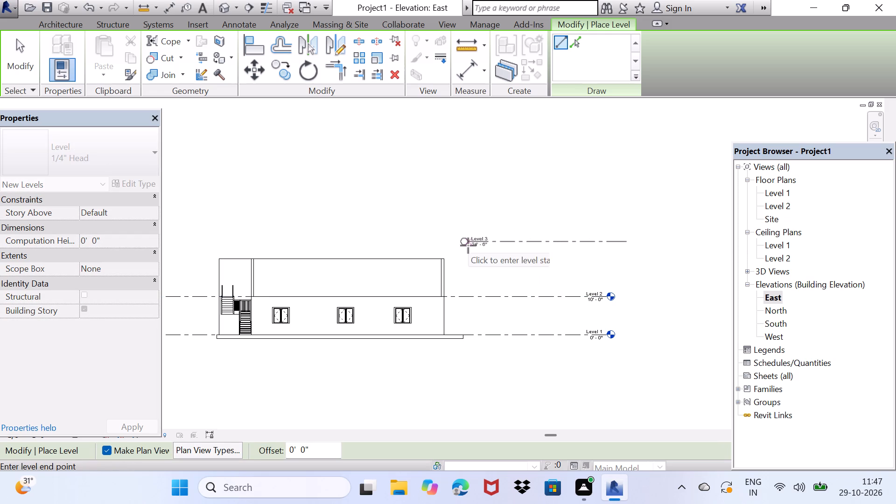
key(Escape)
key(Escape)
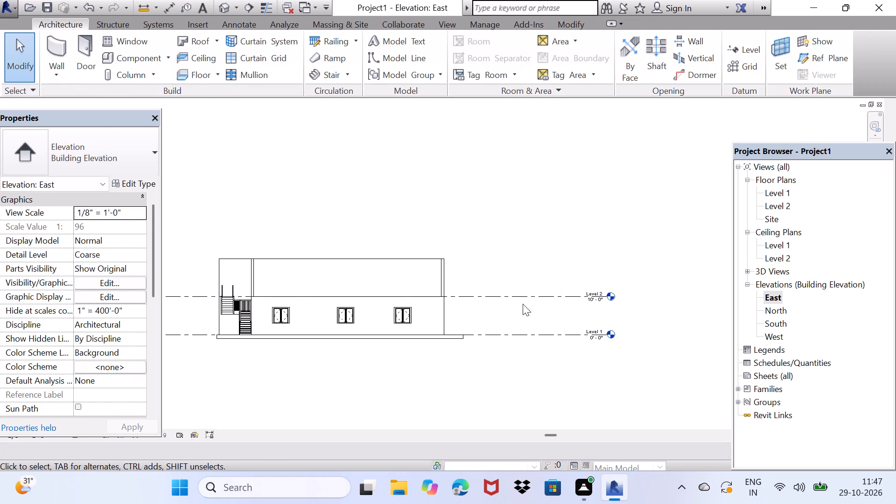
Copy the Level 2 line 10' straight up to add a new level.
click(523, 295)
click(280, 64)
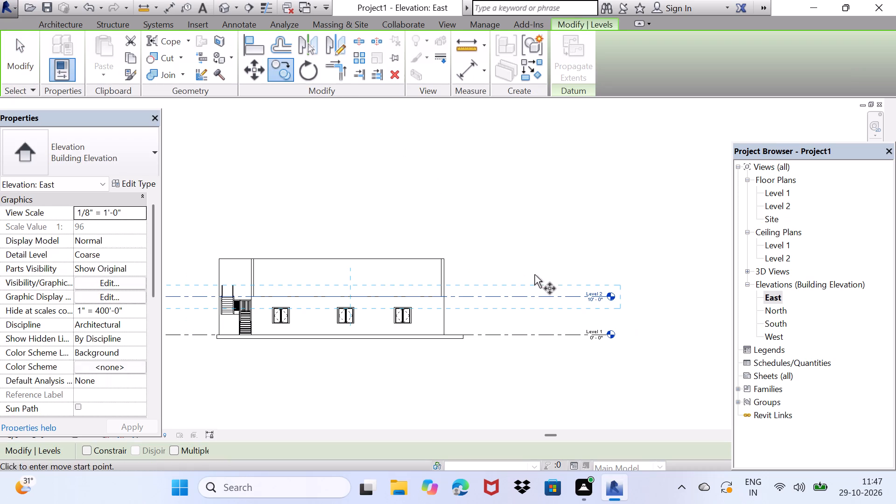
click(421, 298)
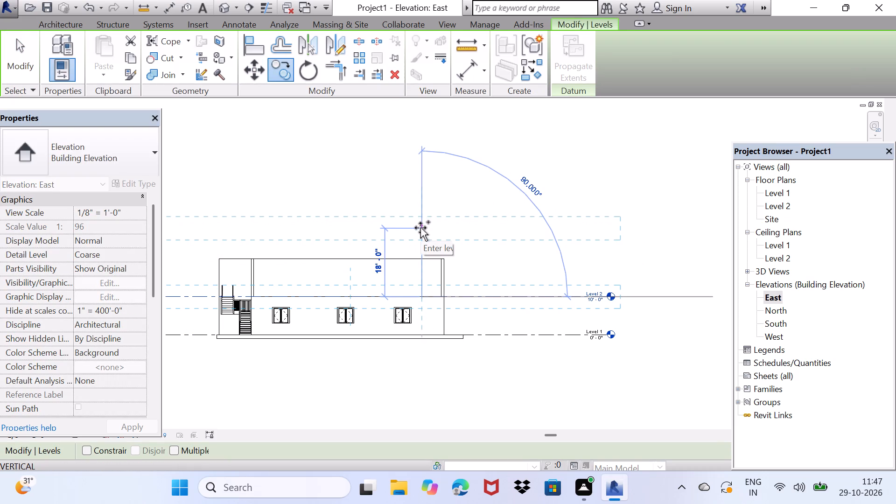
text(10')
key(Return)
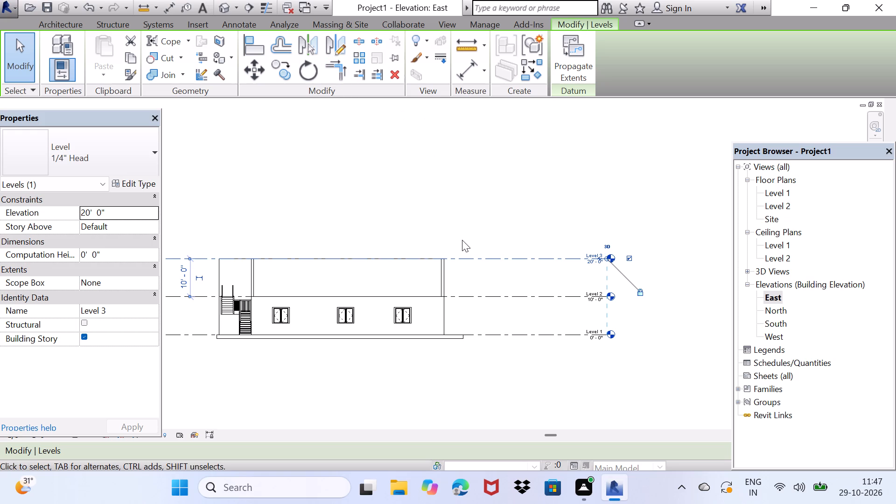
Copy the Level 3 line 10' straight up to add a level at 30'.
click(284, 63)
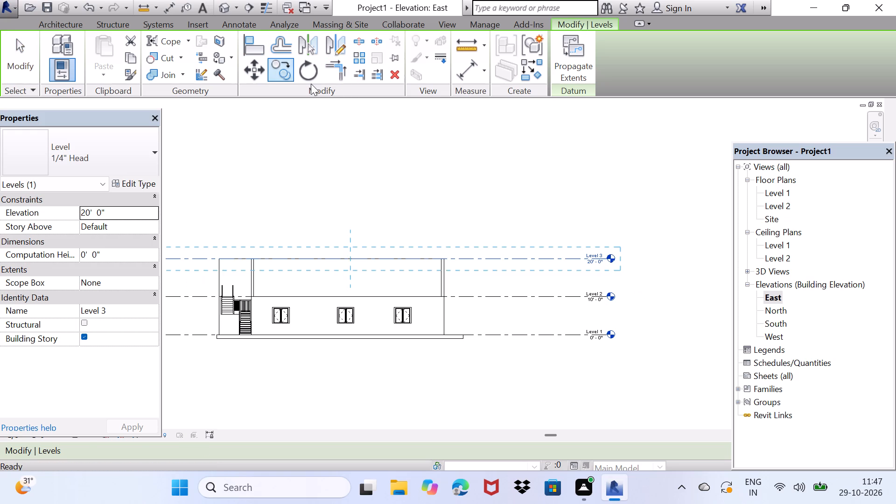
click(349, 259)
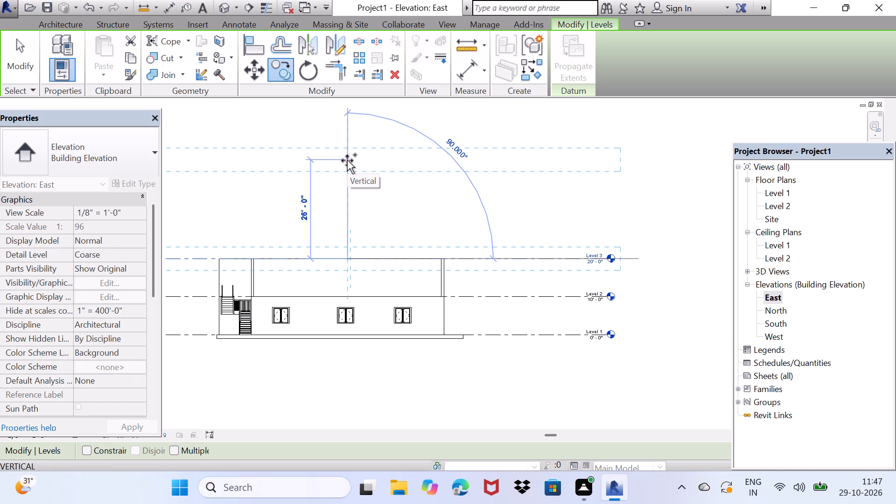
text(10')
key(Return)
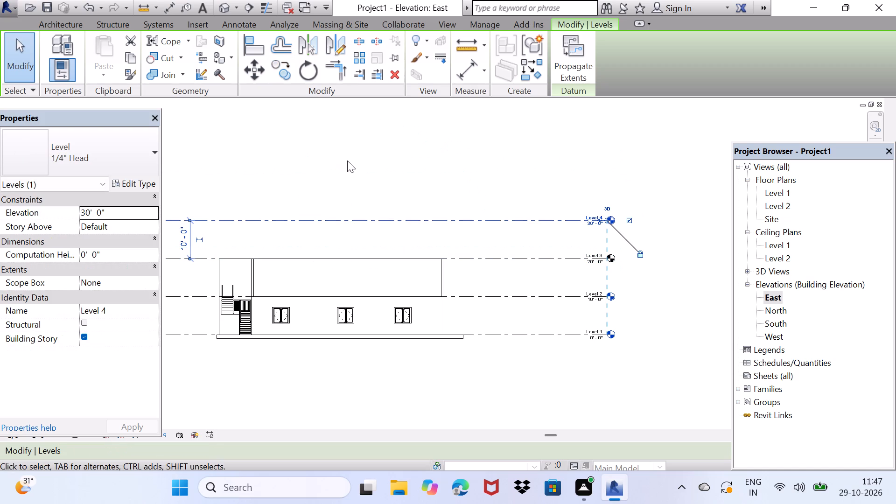
Copy the Level 4 line 10' straight up to add a level at 40'.
scroll(401, 231, down, 2)
middle_drag(367, 186, 406, 237)
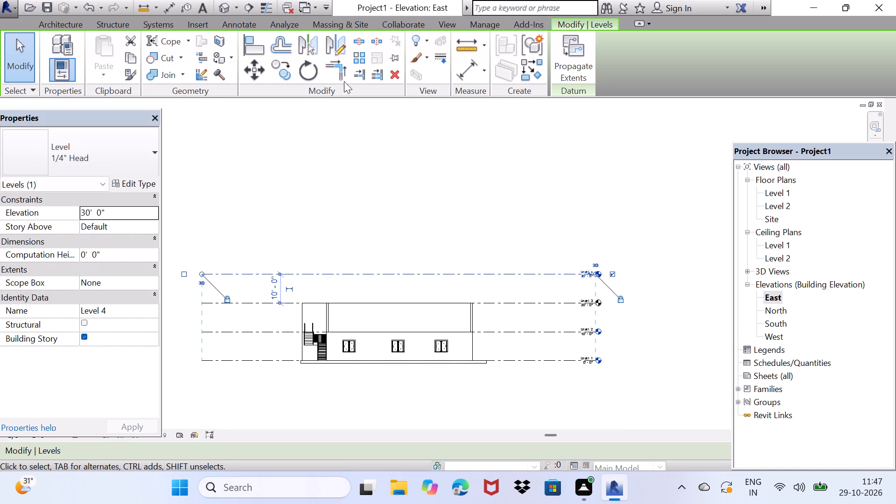
click(275, 67)
click(400, 274)
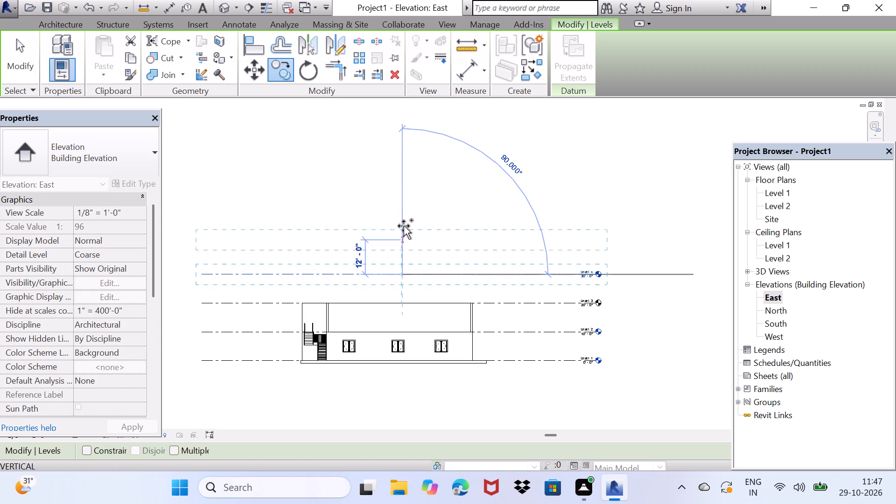
text(10')
key(Return)
click(385, 246)
click(392, 213)
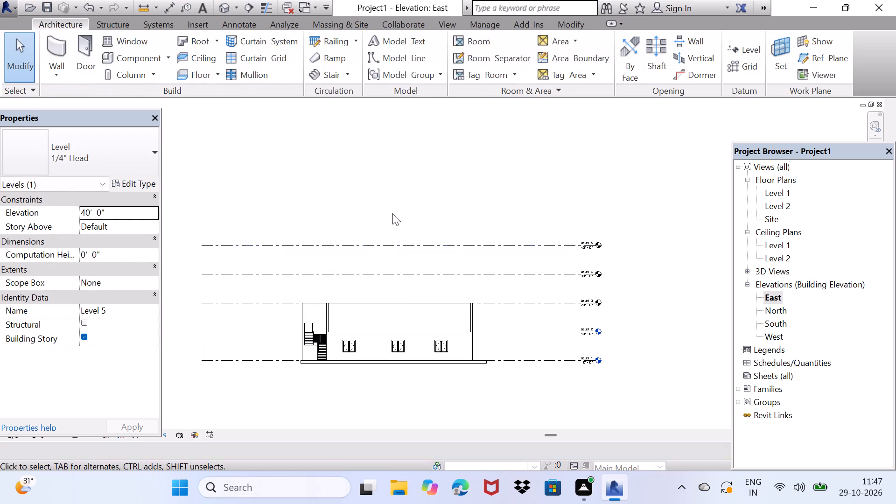
Copy the Level 5 line 10' straight up to add a level at 50'.
click(321, 251)
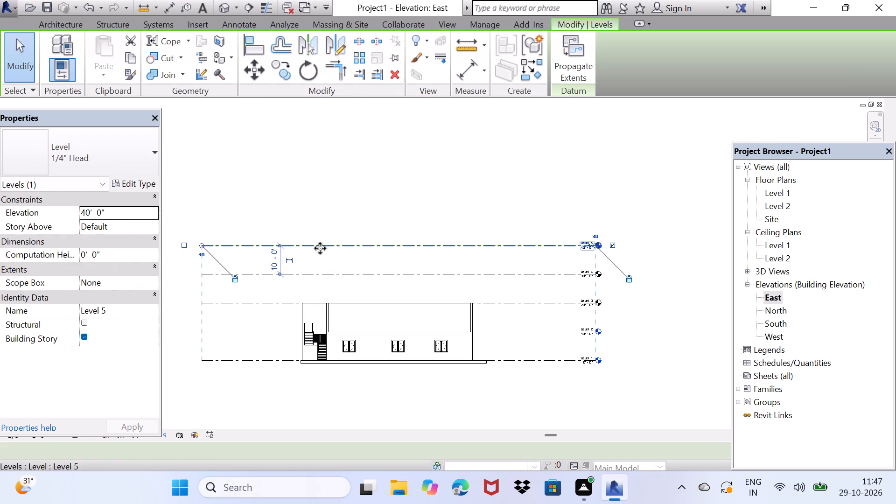
click(287, 65)
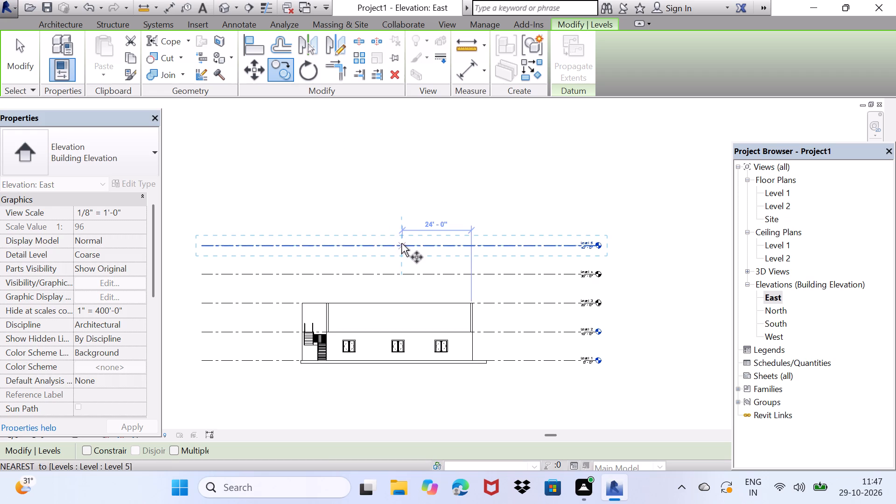
click(401, 249)
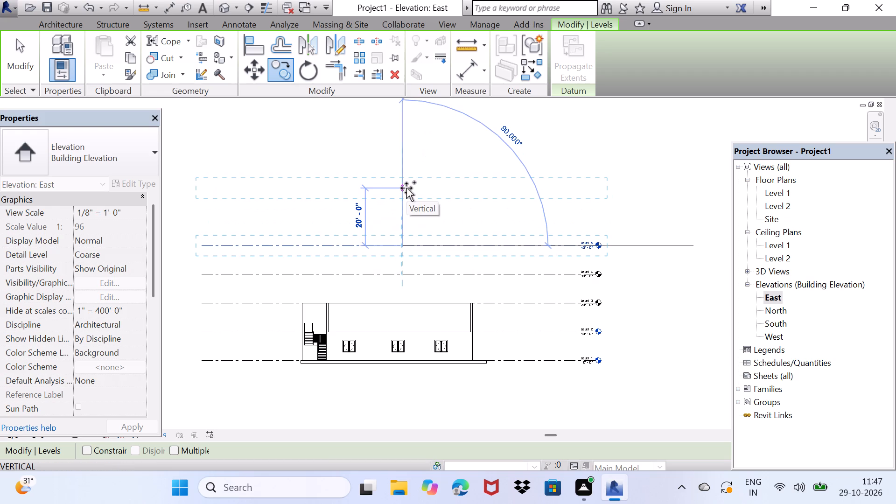
text(10')
key(Return)
key(backslash)
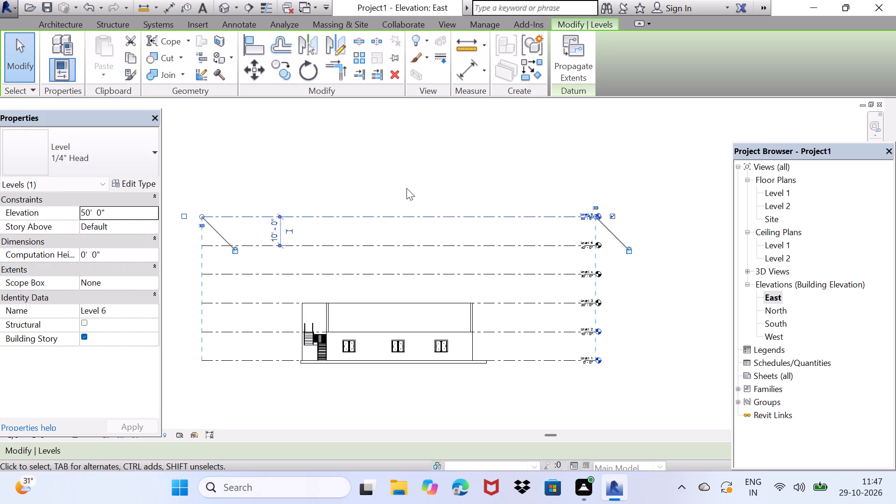
key(space)
scroll(397, 205, down, 3)
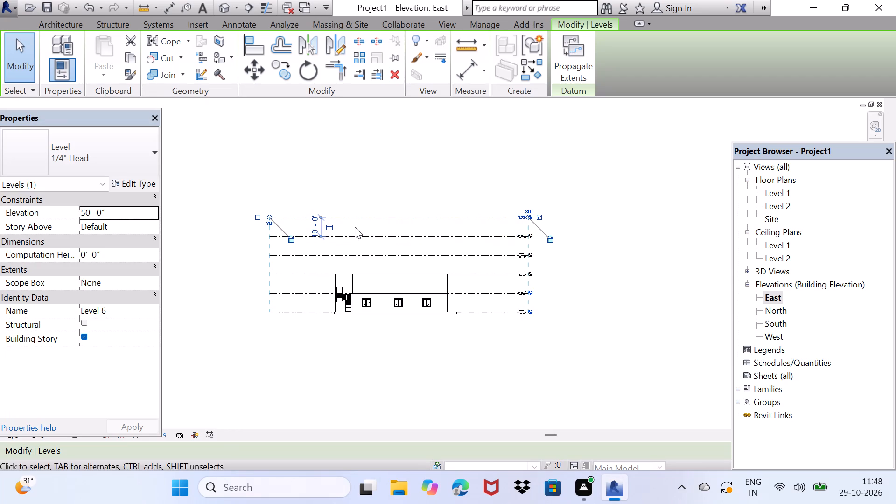
Open the default 3D view of the building.
click(224, 3)
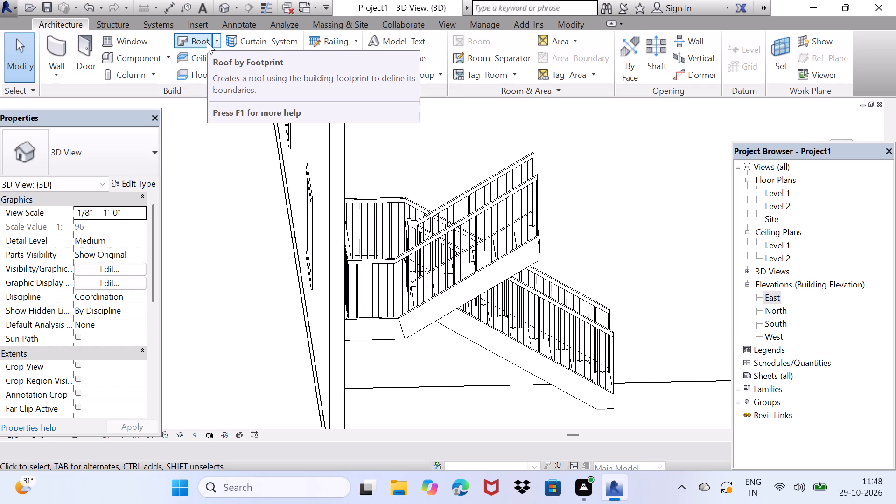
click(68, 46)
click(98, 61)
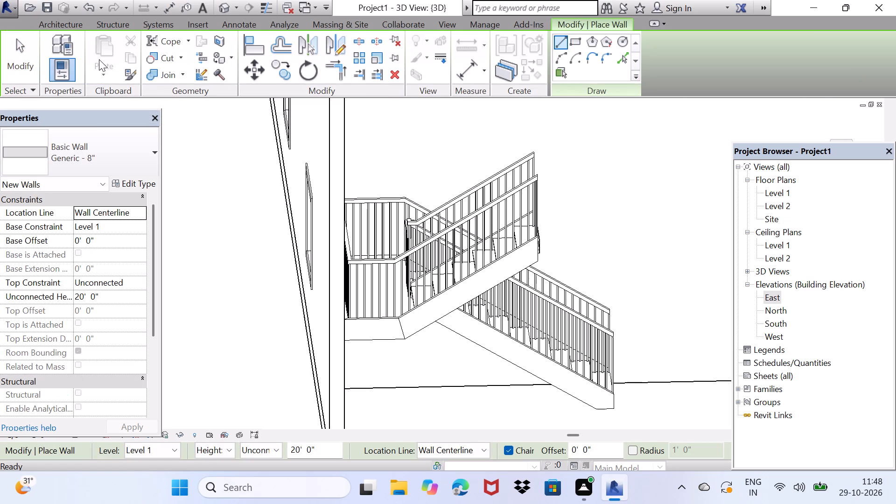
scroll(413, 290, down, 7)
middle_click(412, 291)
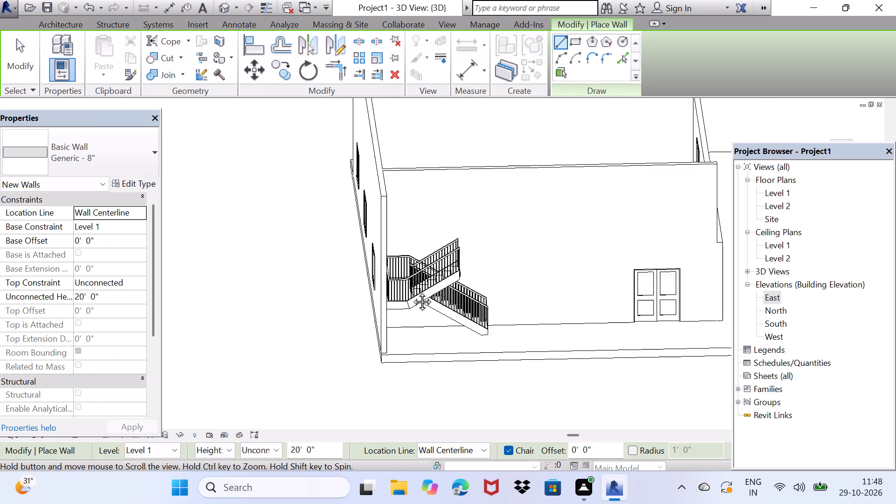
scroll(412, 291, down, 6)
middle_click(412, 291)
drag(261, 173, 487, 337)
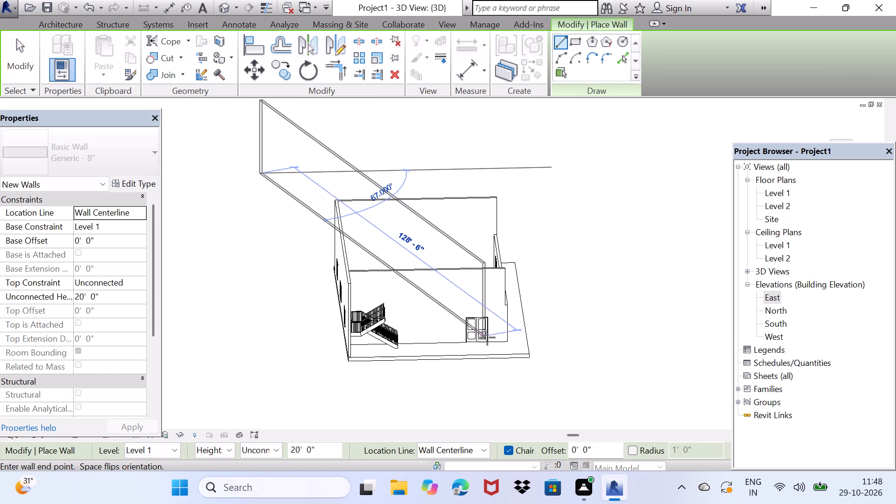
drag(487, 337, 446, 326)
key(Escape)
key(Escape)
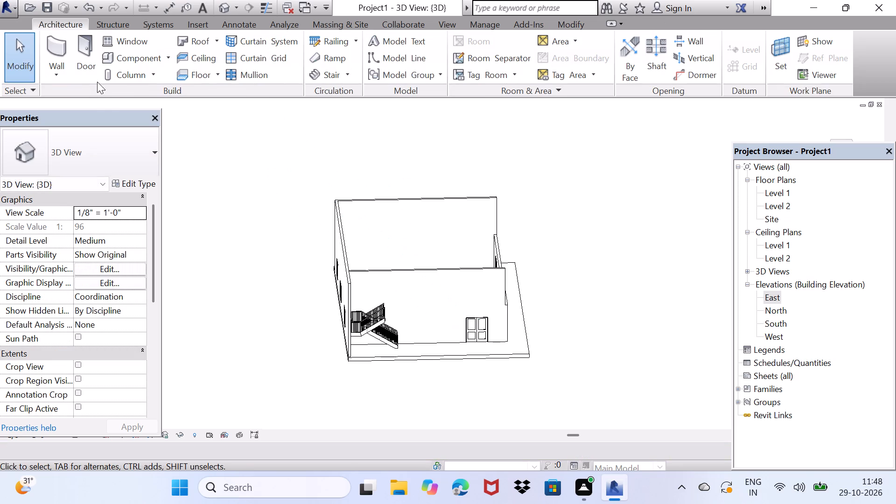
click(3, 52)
Lower the top of the wall containing the door, beside the stair, to a height of about 15'-7".
middle_drag(548, 302, 524, 301)
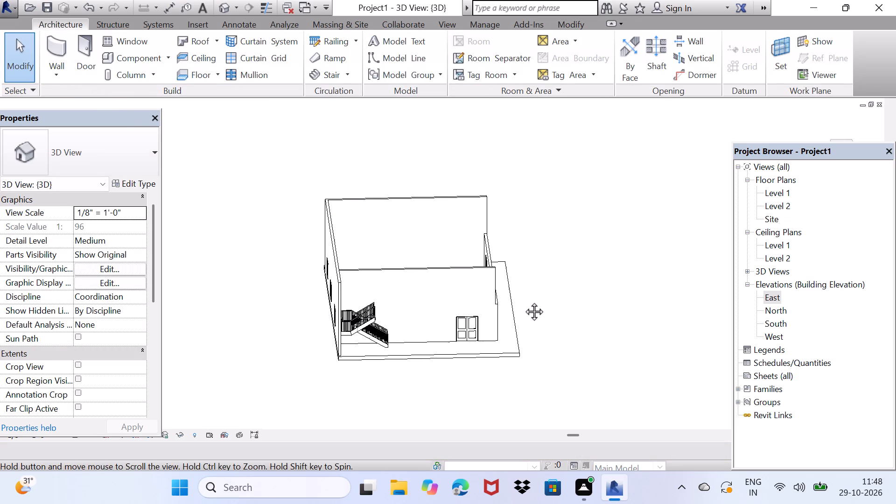
middle_drag(524, 301, 310, 334)
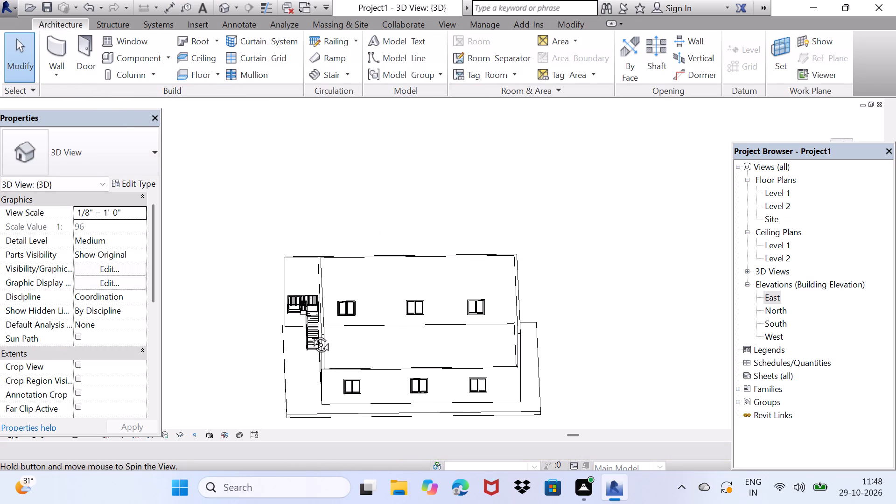
middle_drag(310, 334, 353, 276)
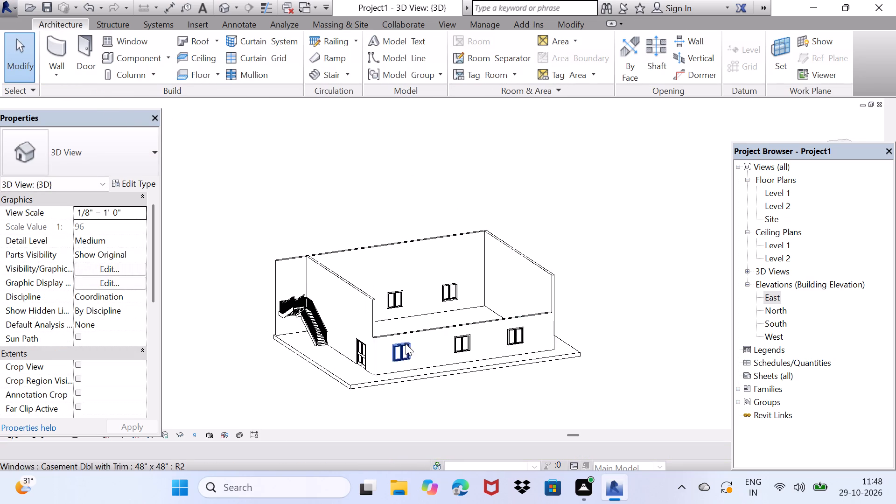
scroll(406, 342, up, 7)
click(350, 344)
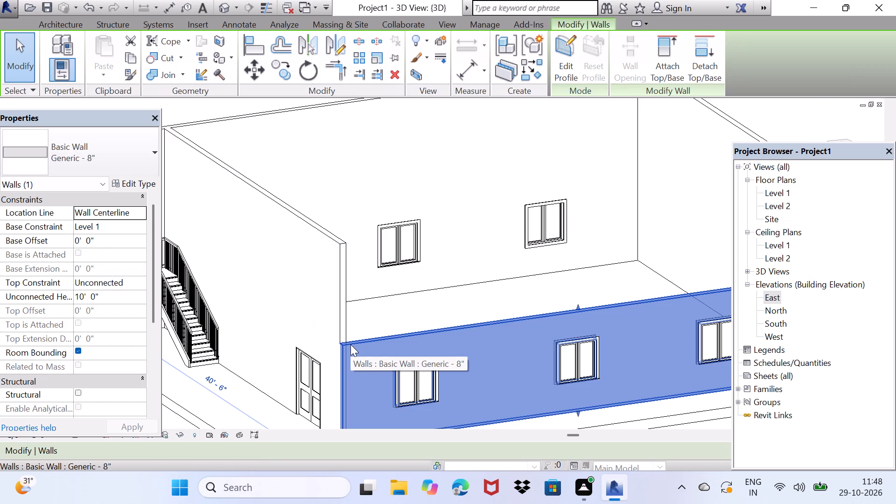
key(m)
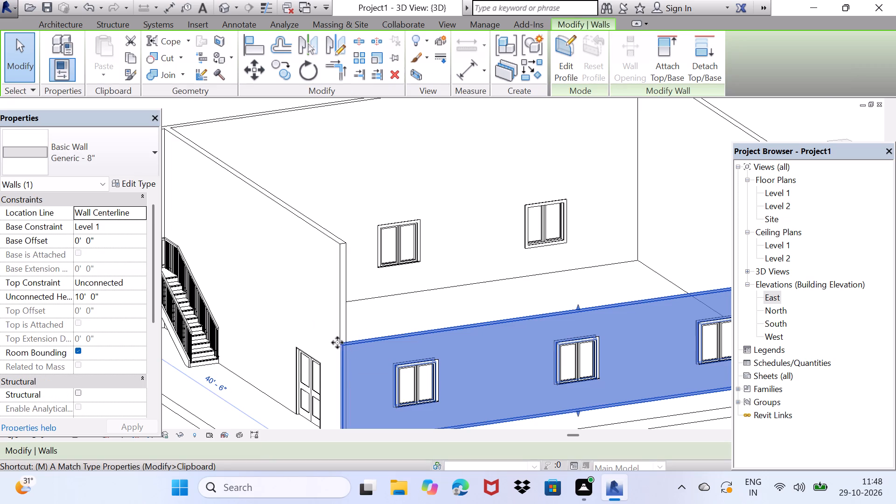
scroll(253, 317, down, 3)
middle_drag(263, 321, 338, 346)
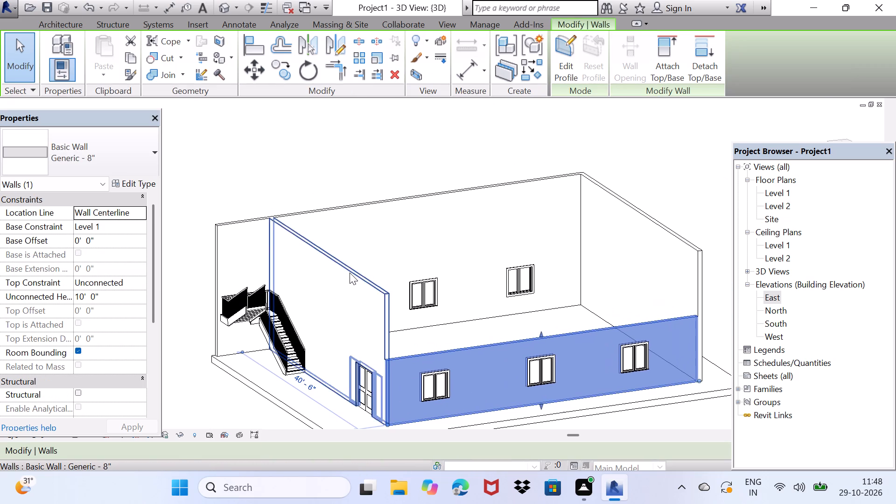
click(350, 273)
scroll(303, 271, up, 4)
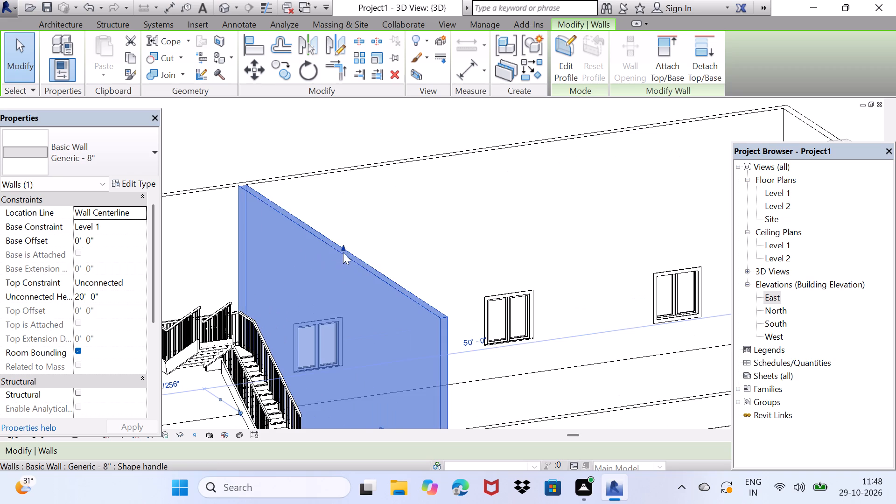
drag(343, 247, 339, 272)
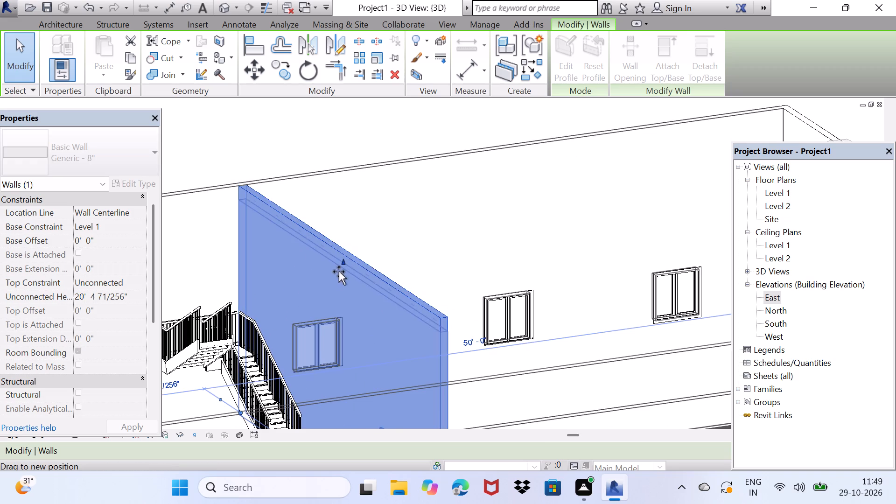
drag(339, 272, 231, 313)
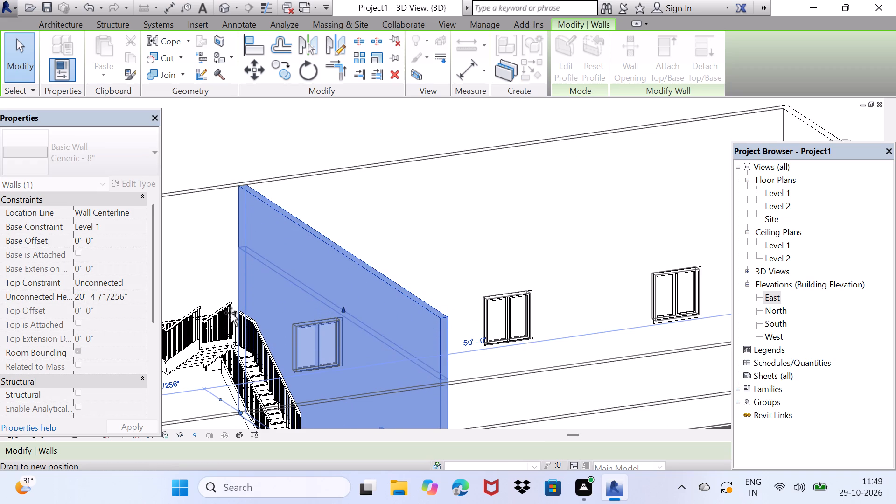
drag(231, 313, 230, 302)
scroll(289, 190, down, 2)
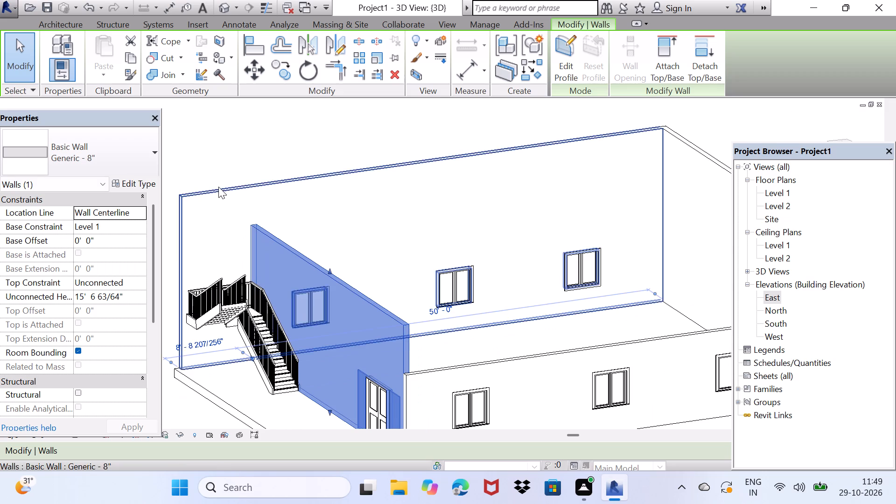
Lower the top of the long west wall behind the stair to roughly the height of the door wall.
click(215, 189)
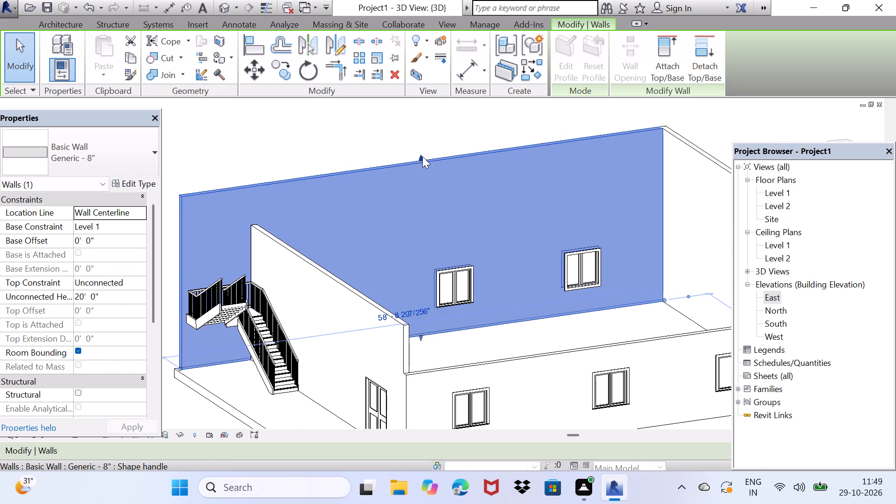
drag(420, 157, 424, 200)
scroll(424, 200, down, 2)
click(665, 203)
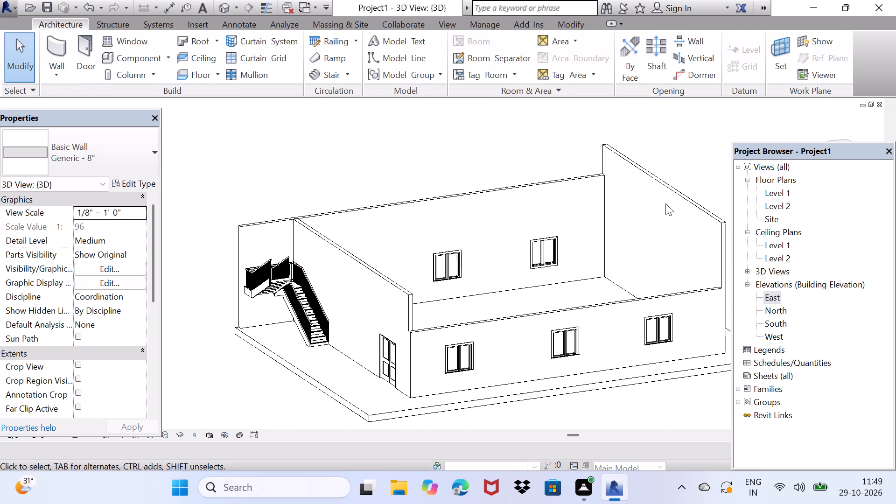
Lower the top of the short wall opposite the door wall to a height of about 15'-9".
click(673, 191)
drag(664, 177, 659, 202)
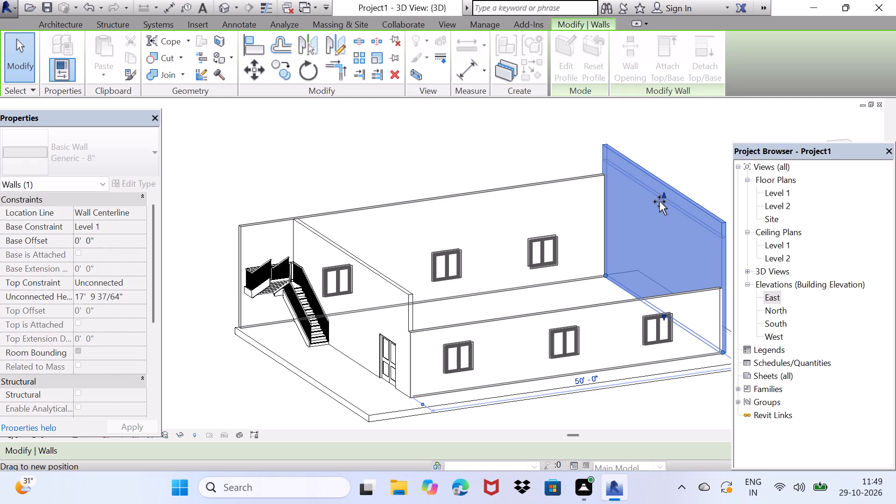
drag(659, 202, 659, 211)
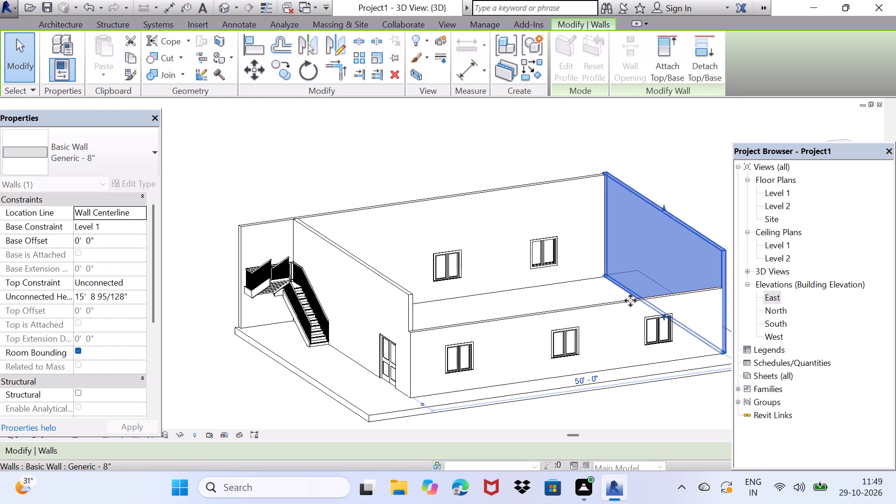
Raise the top of the long east wall with three windows to a height of about 15'-7".
click(590, 311)
drag(567, 304, 567, 286)
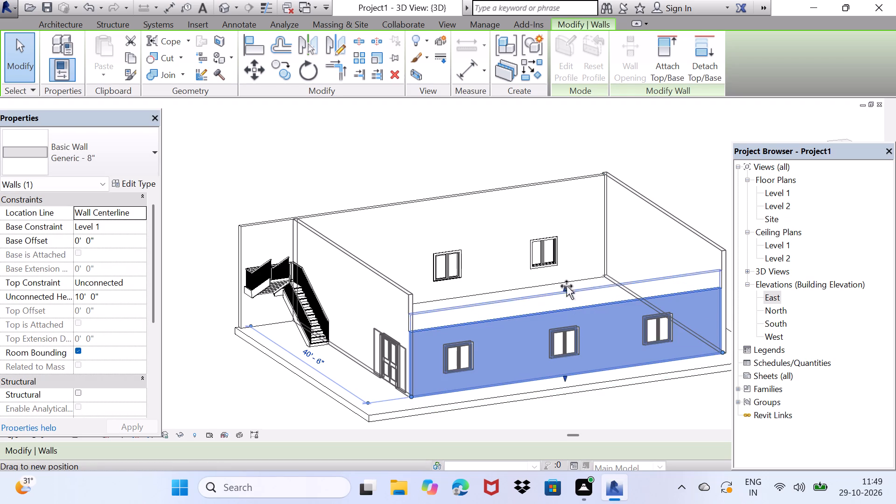
drag(567, 286, 567, 273)
scroll(392, 304, up, 1)
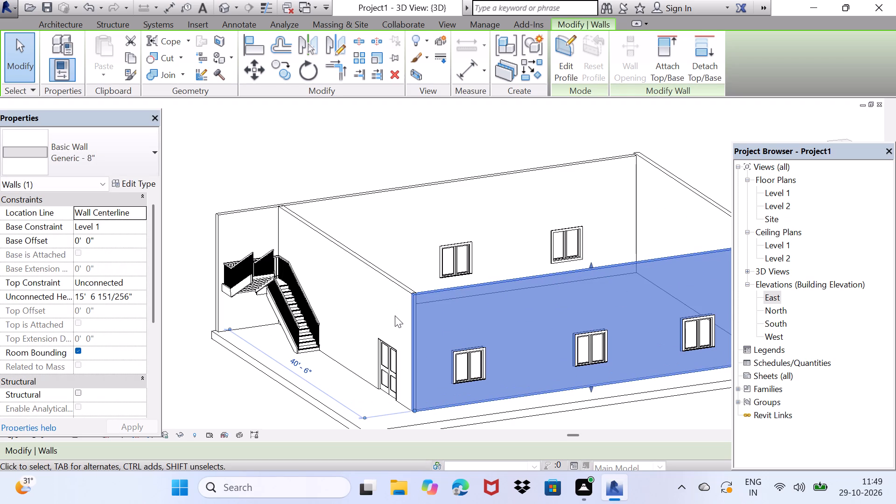
key(space)
key(Escape)
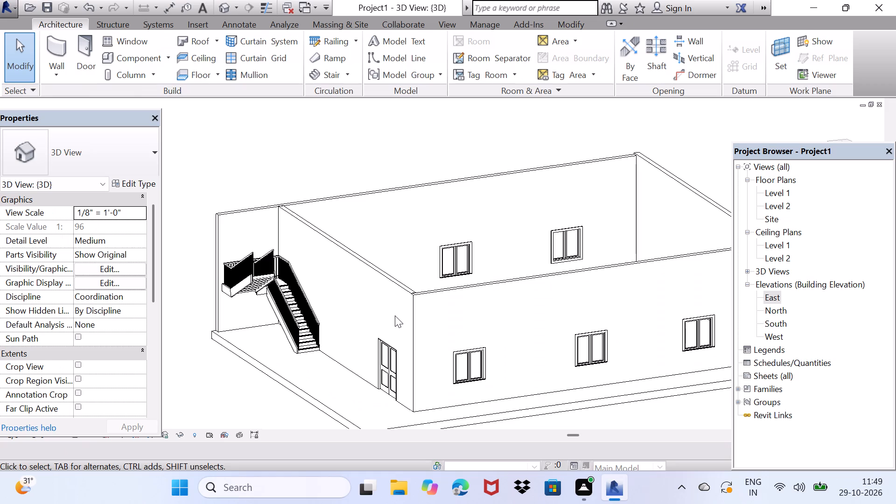
key(Escape)
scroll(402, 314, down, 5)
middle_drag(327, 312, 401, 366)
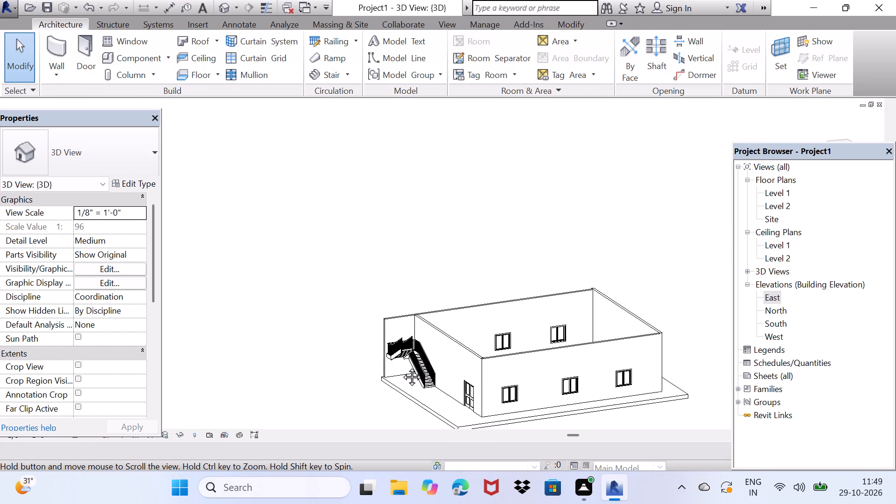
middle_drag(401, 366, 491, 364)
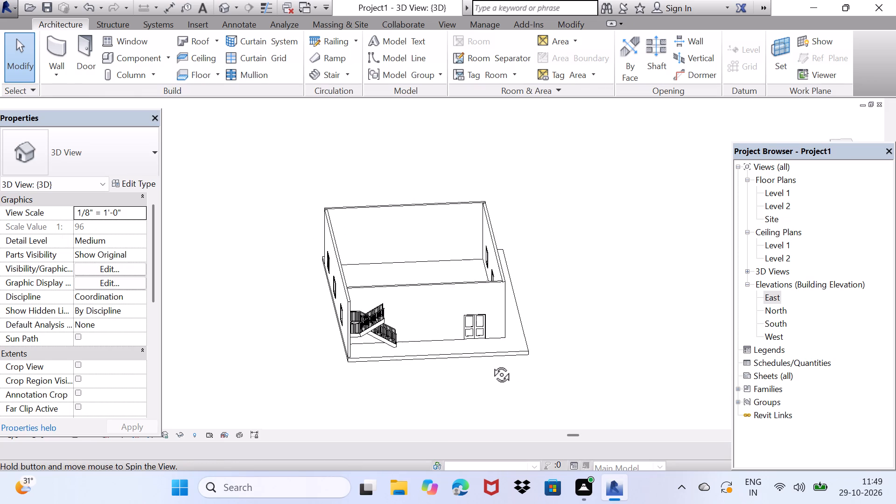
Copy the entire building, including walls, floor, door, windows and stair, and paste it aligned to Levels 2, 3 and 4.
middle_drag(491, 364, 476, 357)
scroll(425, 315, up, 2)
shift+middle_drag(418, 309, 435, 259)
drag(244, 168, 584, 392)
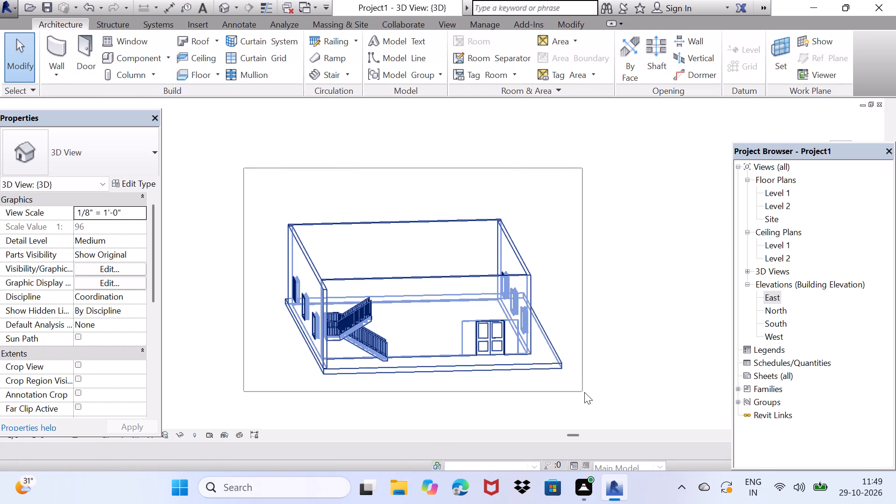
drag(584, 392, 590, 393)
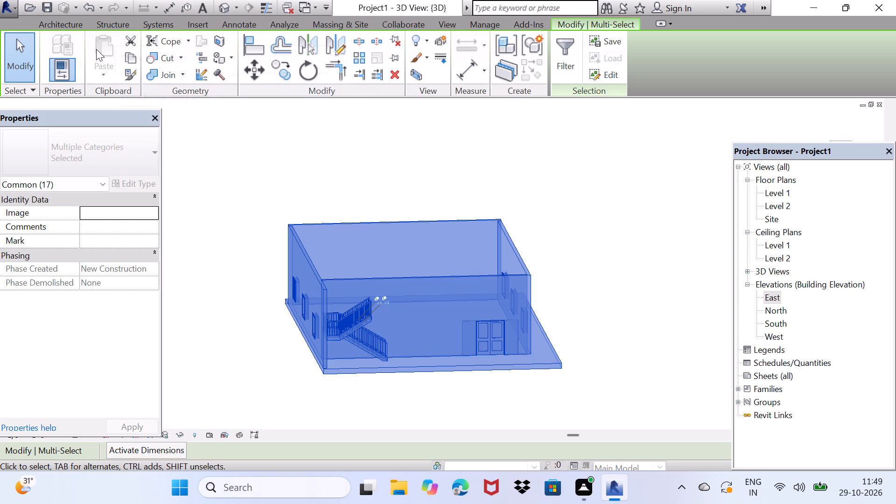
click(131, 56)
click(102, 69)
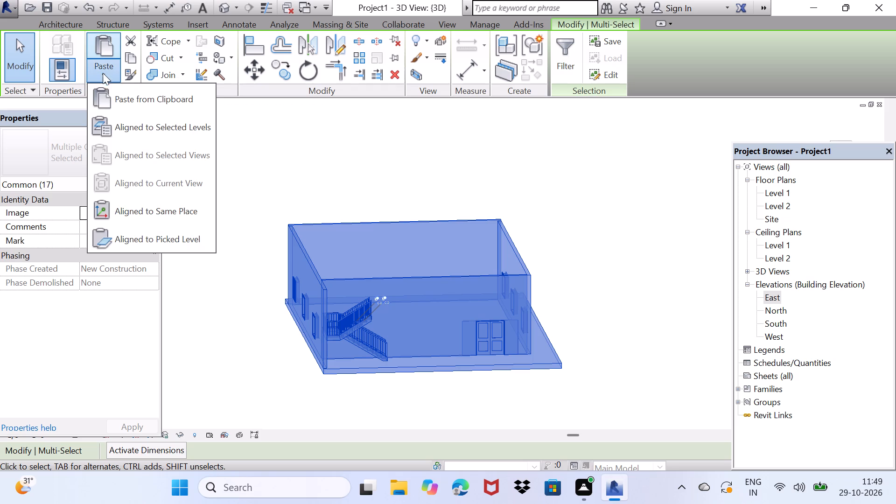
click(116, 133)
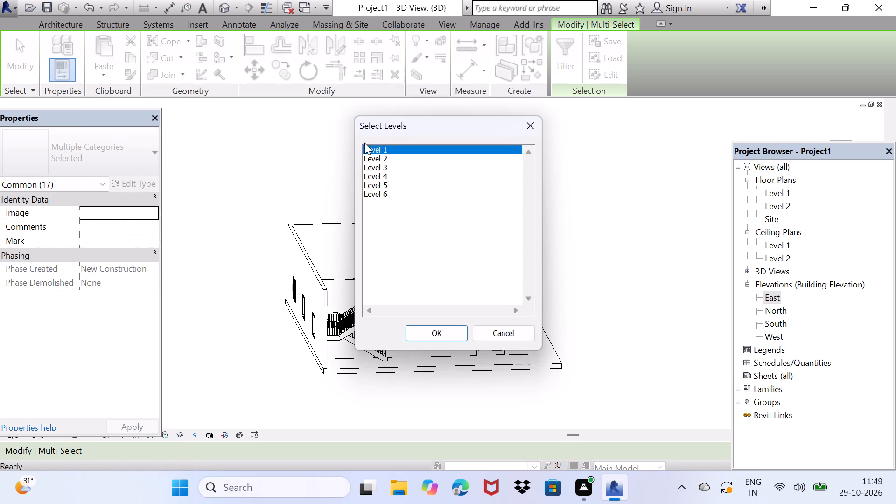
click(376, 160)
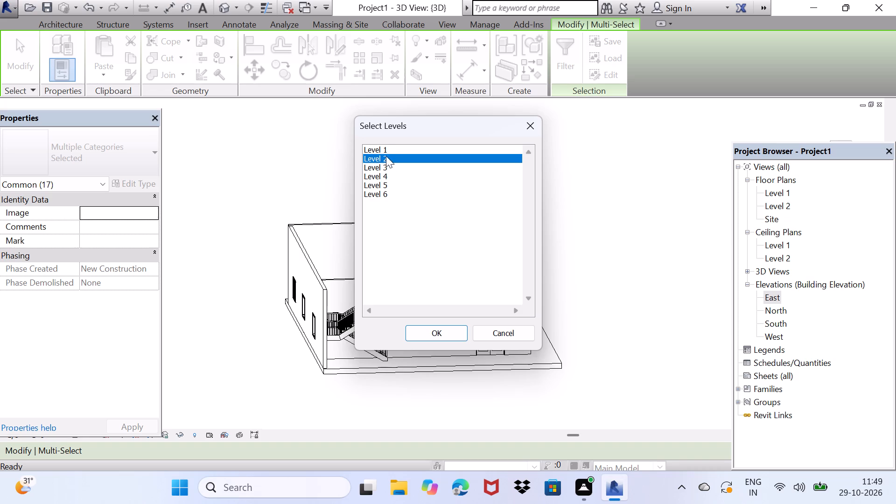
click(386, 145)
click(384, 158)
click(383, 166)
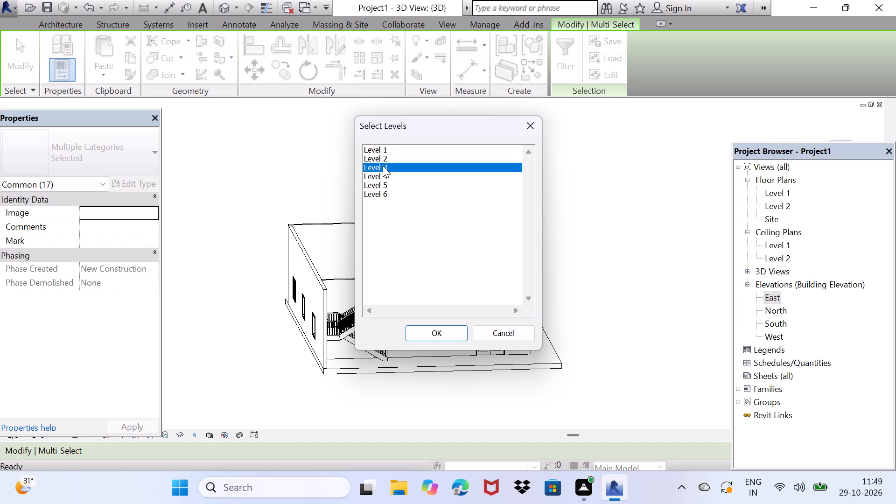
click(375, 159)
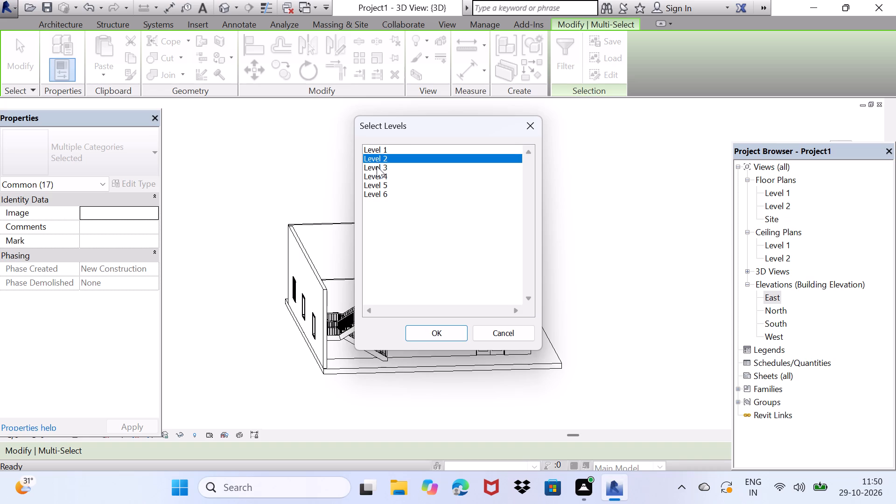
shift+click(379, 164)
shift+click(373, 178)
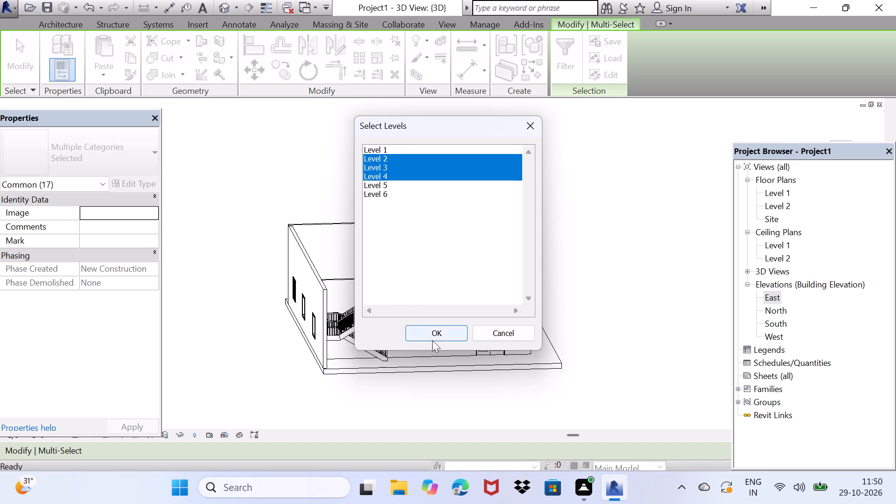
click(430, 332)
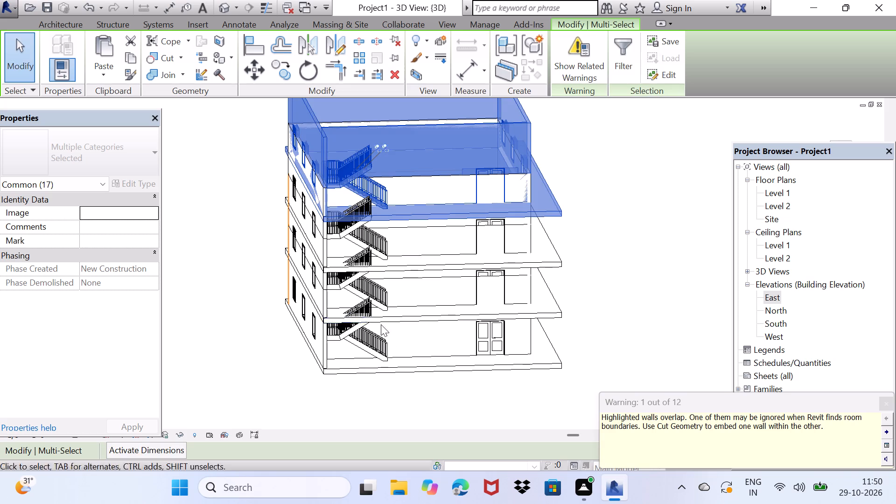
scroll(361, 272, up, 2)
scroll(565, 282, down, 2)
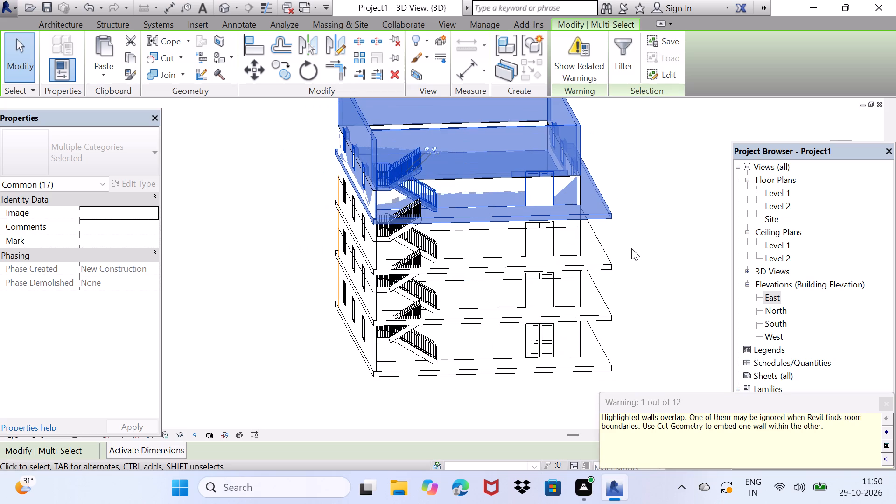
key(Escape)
Examine the stacked storeys from several sides, checking how the copied walls, windows, doors and stairs meet the floors.
middle_drag(638, 242, 624, 242)
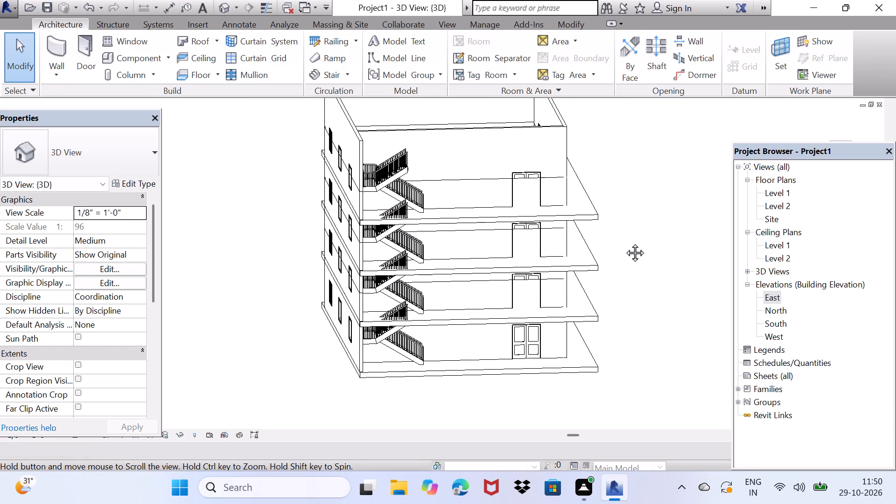
middle_drag(624, 242, 602, 214)
scroll(602, 214, down, 1)
middle_drag(608, 286, 462, 209)
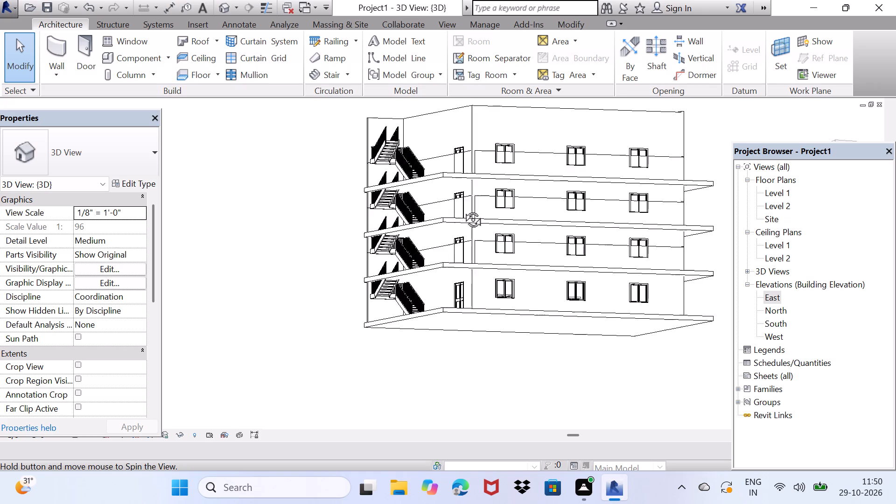
middle_drag(462, 209, 593, 231)
scroll(502, 217, up, 3)
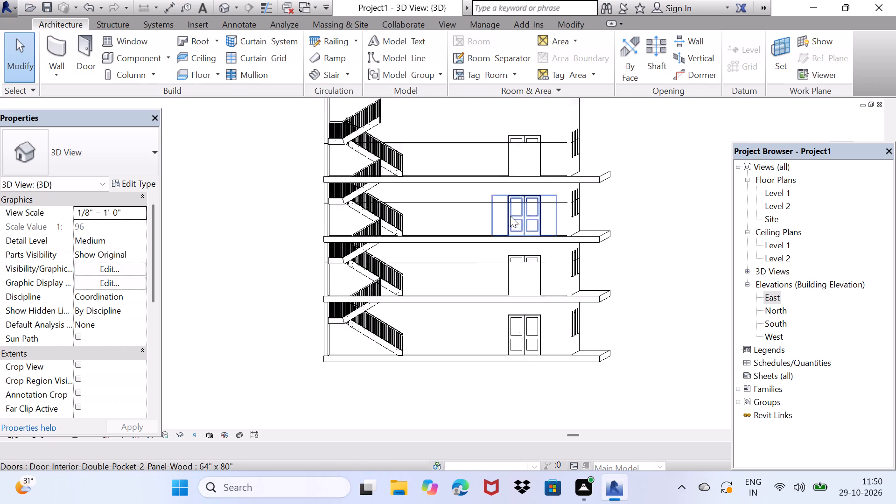
scroll(510, 216, up, 1)
middle_drag(539, 196, 517, 229)
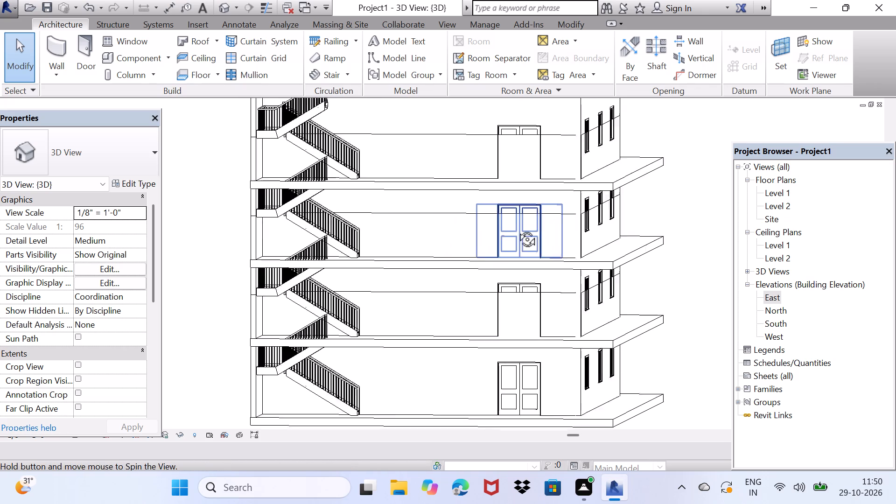
middle_drag(517, 229, 343, 232)
scroll(308, 239, up, 3)
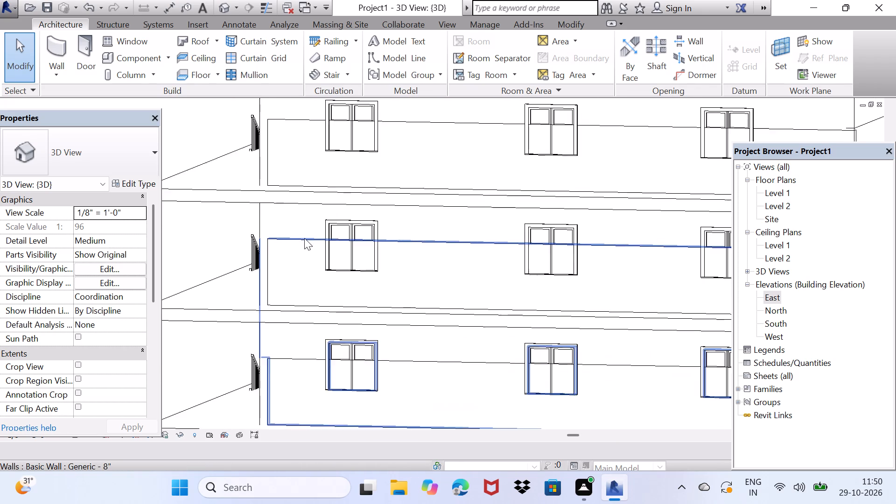
scroll(304, 238, up, 3)
middle_drag(311, 245, 378, 234)
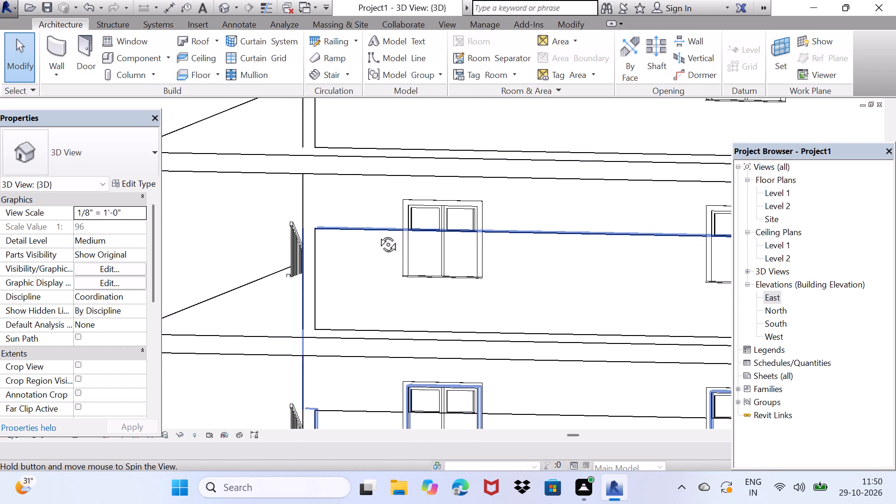
middle_drag(378, 234, 471, 209)
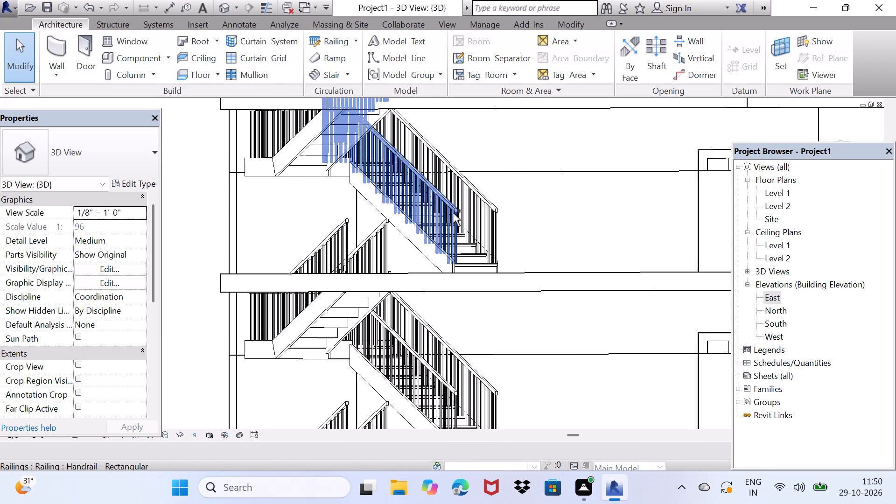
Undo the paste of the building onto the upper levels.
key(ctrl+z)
Inspect the single-storey building in 3D and in the Level 1 floor plan, and return to the 3D view.
scroll(441, 226, down, 1)
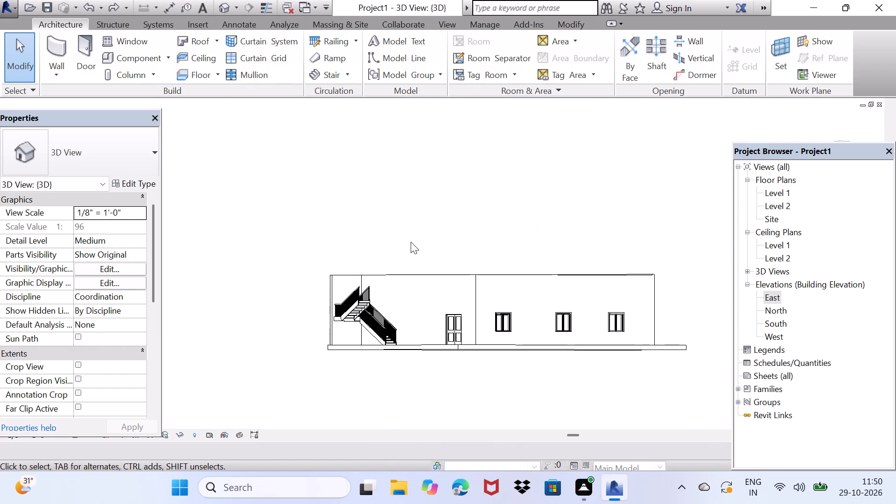
middle_drag(501, 293, 448, 326)
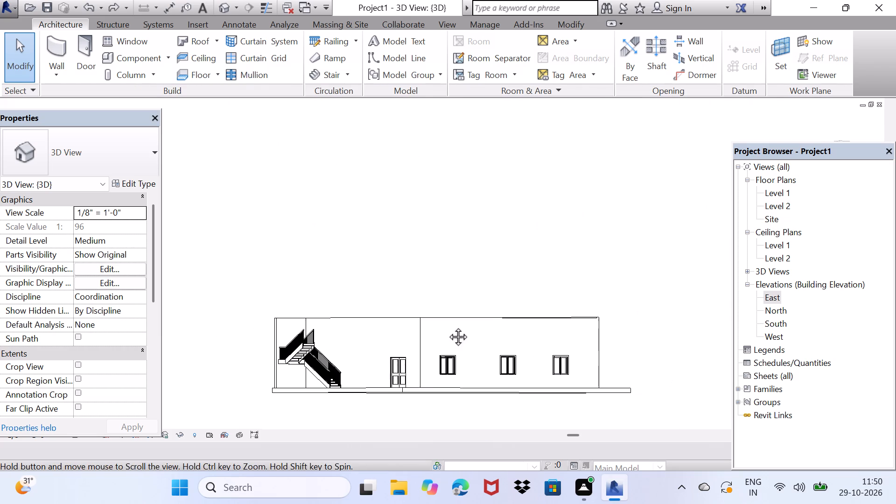
middle_drag(448, 326, 450, 324)
double_click(786, 193)
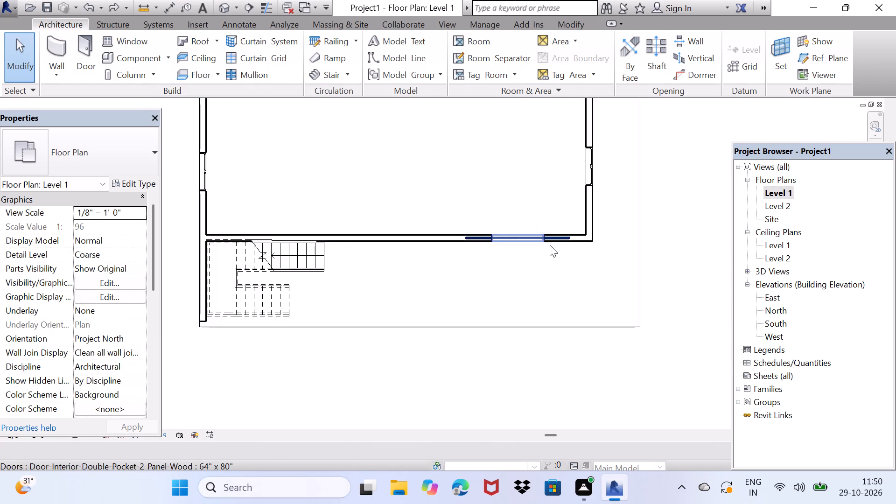
scroll(549, 245, down, 2)
middle_drag(518, 269, 484, 408)
scroll(471, 328, down, 3)
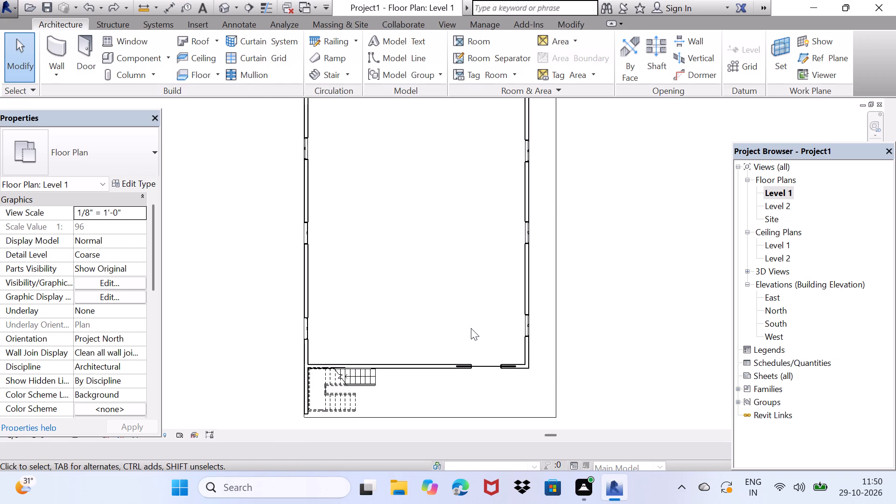
middle_drag(458, 302, 450, 312)
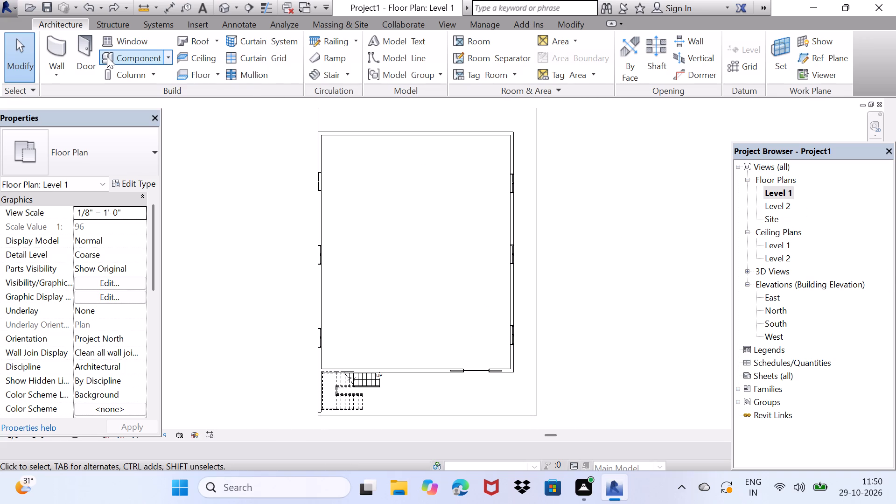
click(228, 11)
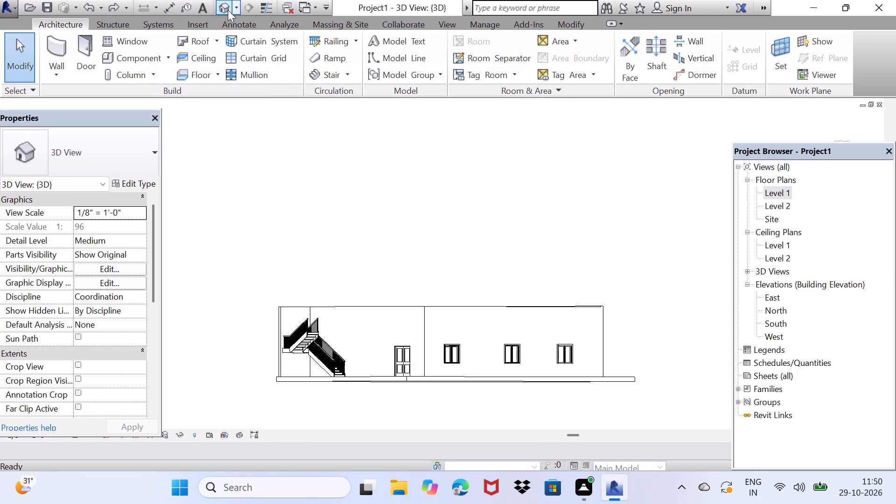
Copy the entire single-storey building and paste it aligned to Levels 1, 2, 3 and 4.
middle_drag(376, 318, 468, 395)
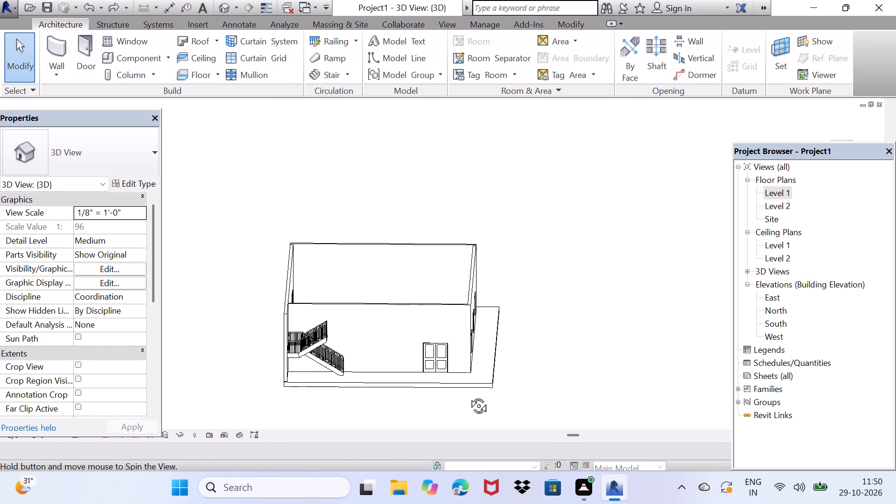
middle_drag(468, 395, 468, 408)
drag(211, 150, 543, 421)
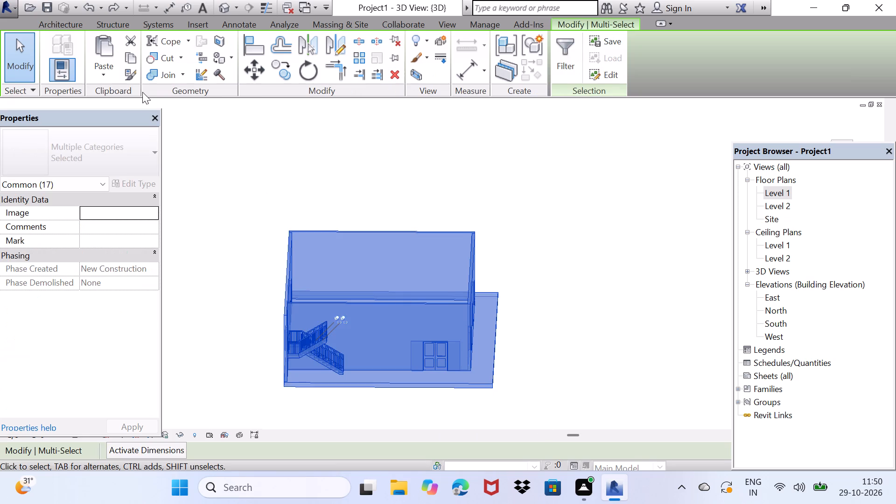
click(126, 55)
click(102, 73)
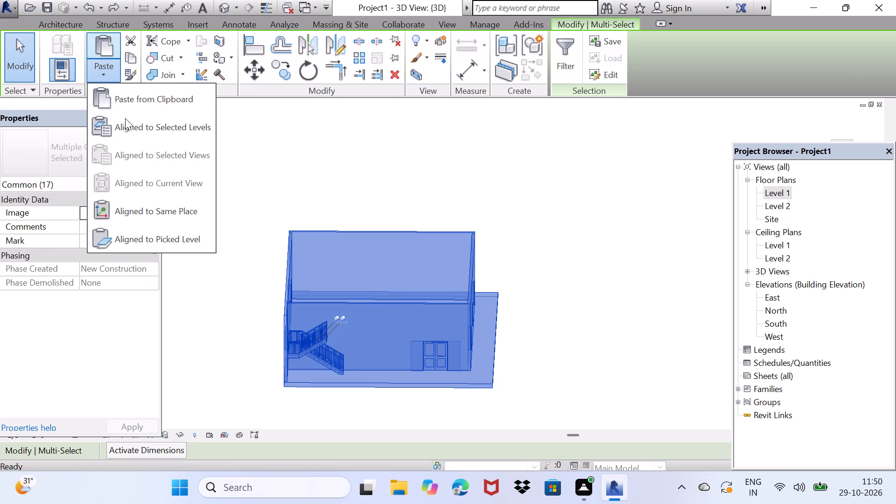
click(130, 133)
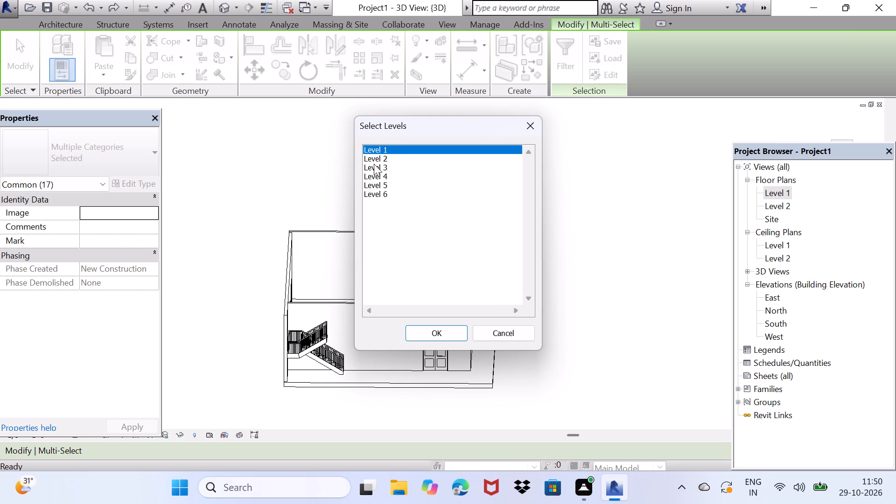
ctrl+click(390, 159)
ctrl+click(388, 168)
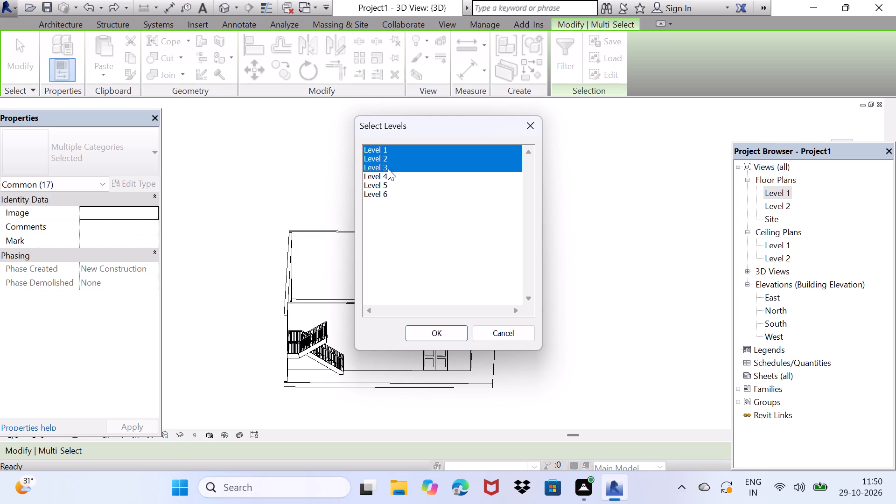
ctrl+click(386, 175)
click(435, 333)
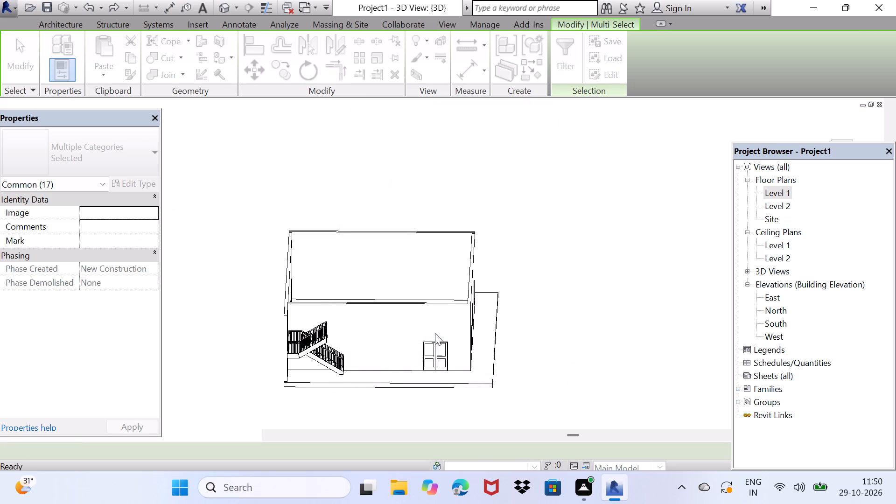
drag(523, 363, 546, 329)
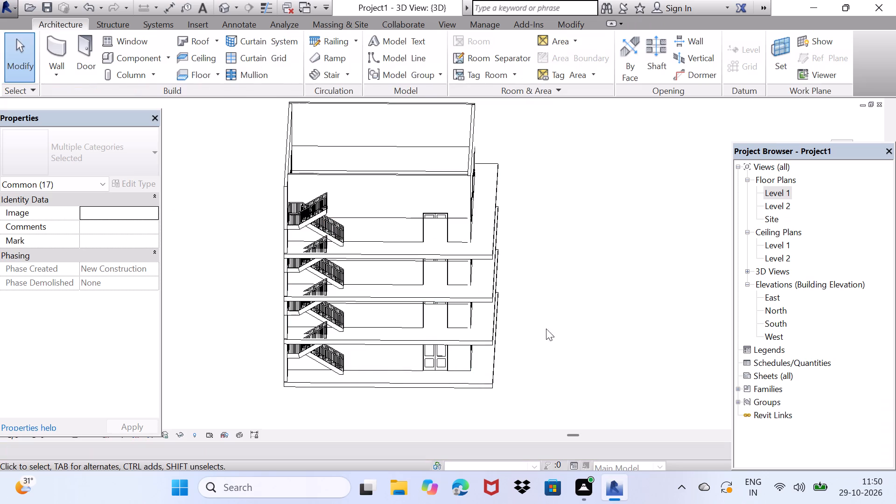
drag(546, 329, 538, 344)
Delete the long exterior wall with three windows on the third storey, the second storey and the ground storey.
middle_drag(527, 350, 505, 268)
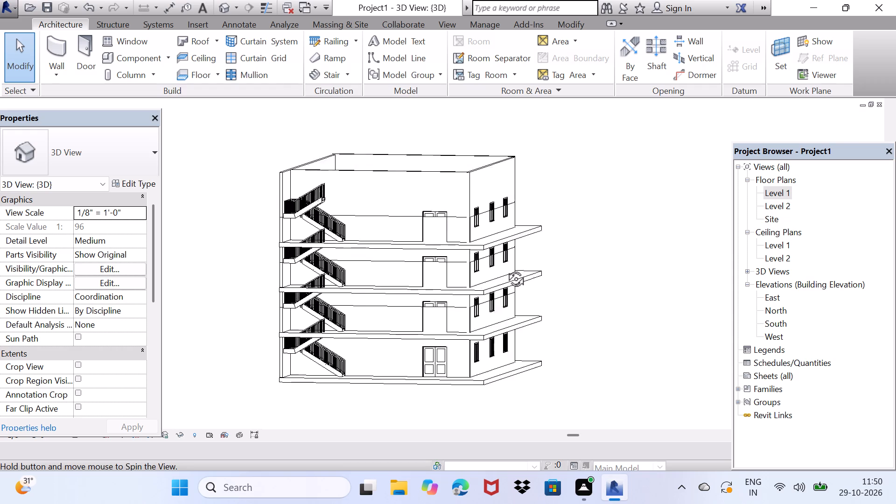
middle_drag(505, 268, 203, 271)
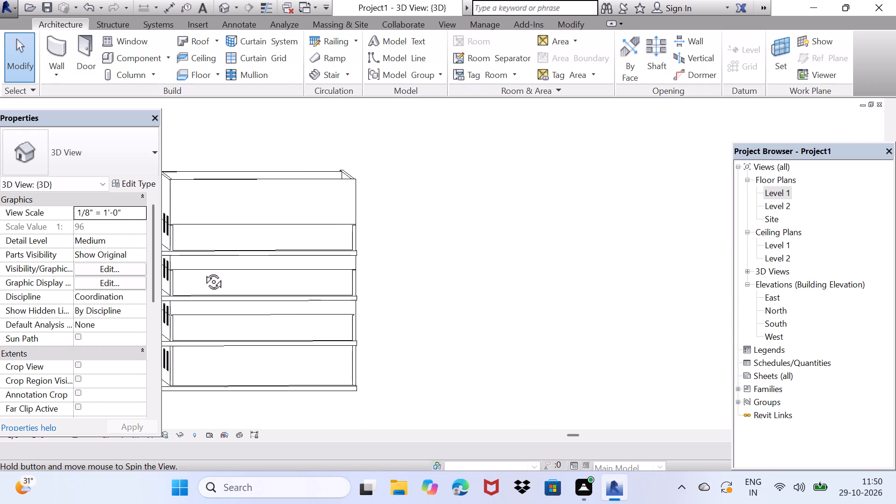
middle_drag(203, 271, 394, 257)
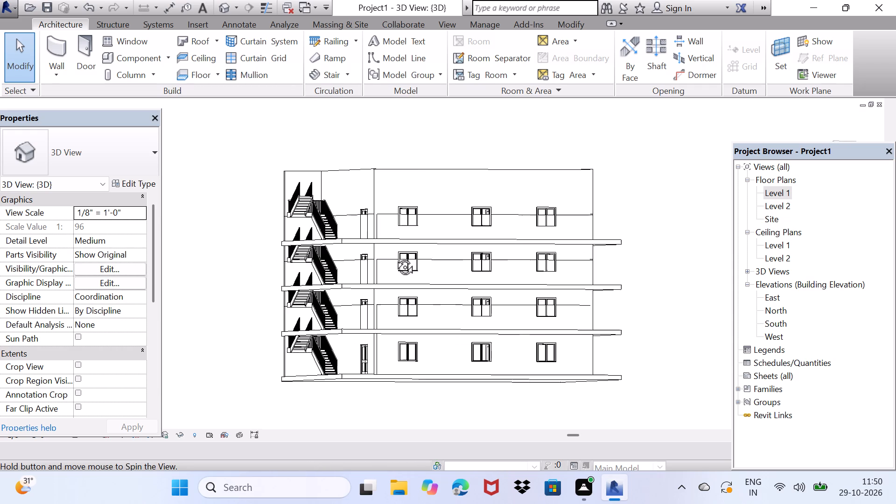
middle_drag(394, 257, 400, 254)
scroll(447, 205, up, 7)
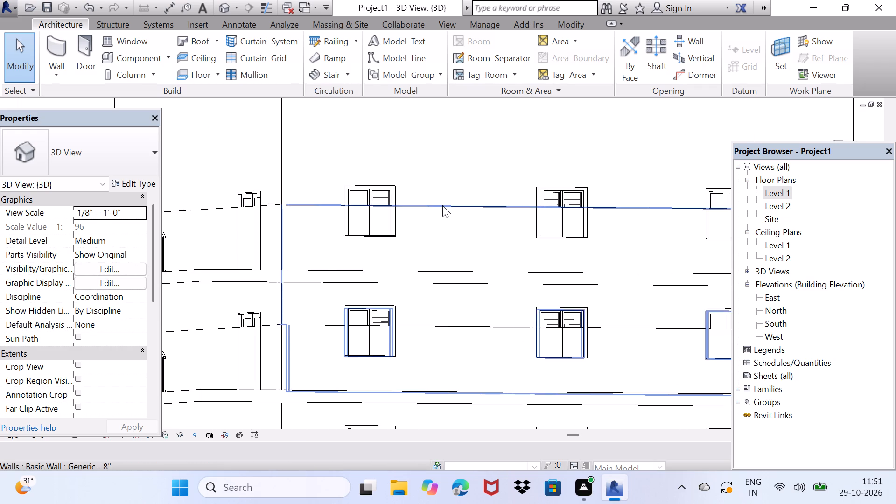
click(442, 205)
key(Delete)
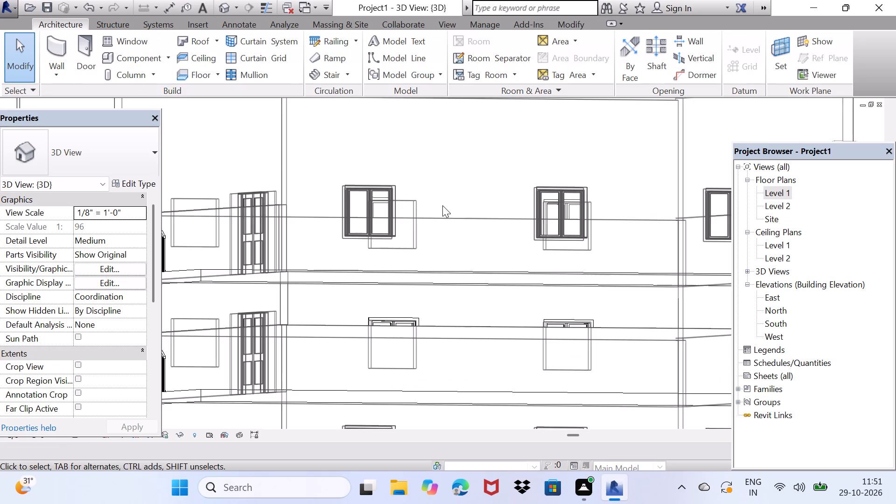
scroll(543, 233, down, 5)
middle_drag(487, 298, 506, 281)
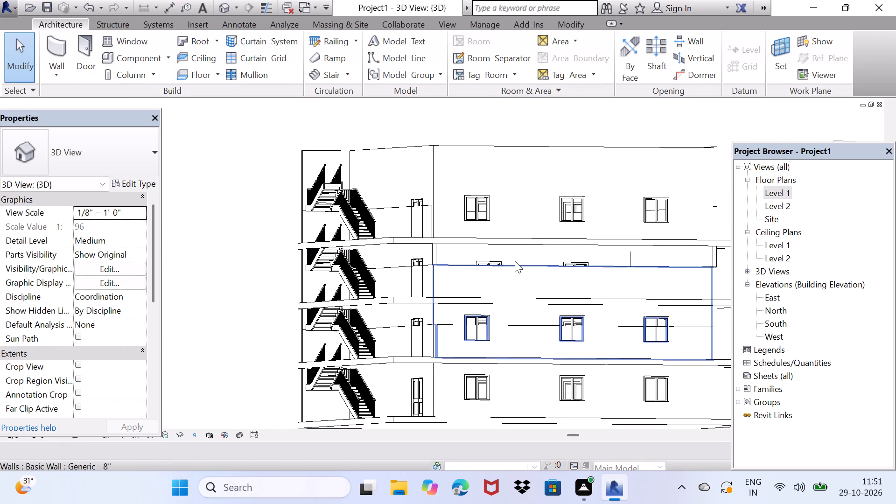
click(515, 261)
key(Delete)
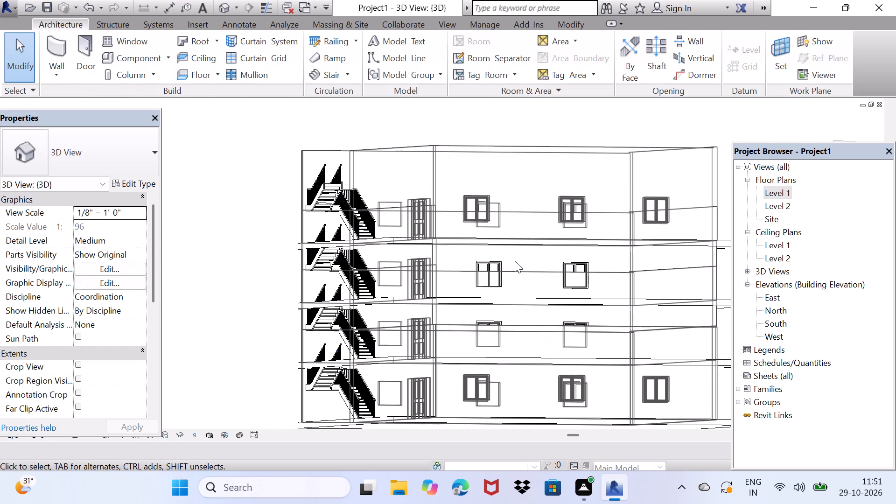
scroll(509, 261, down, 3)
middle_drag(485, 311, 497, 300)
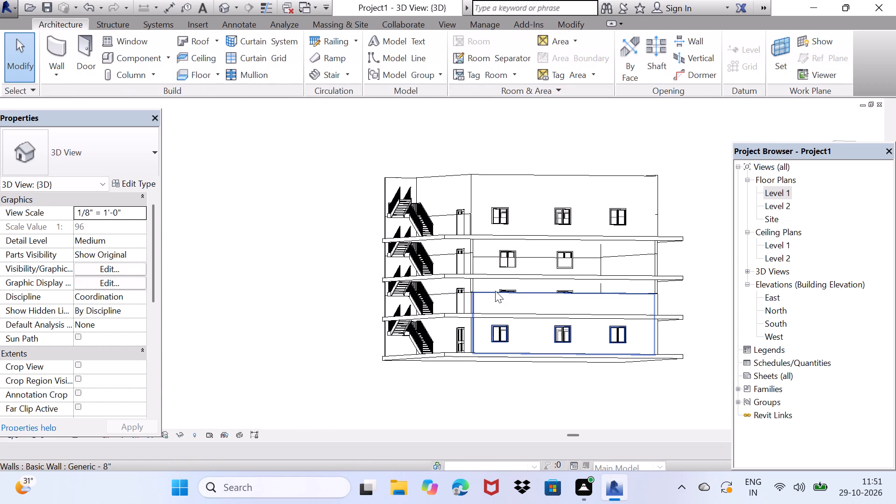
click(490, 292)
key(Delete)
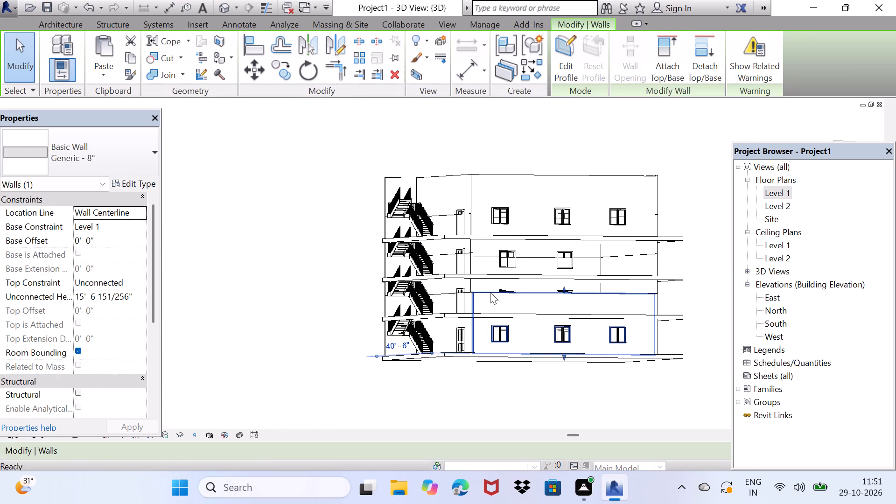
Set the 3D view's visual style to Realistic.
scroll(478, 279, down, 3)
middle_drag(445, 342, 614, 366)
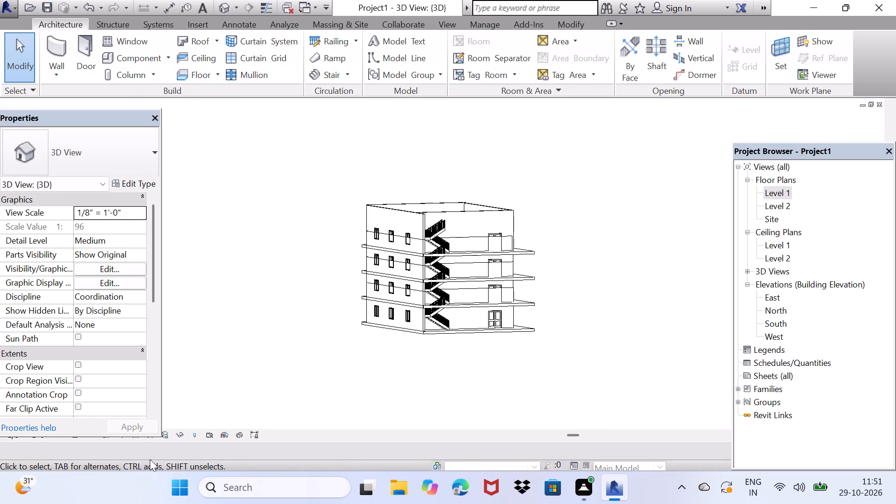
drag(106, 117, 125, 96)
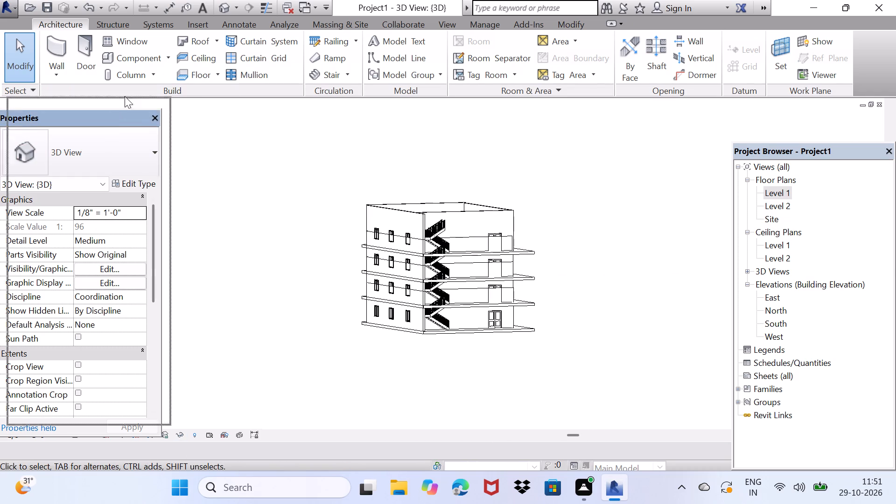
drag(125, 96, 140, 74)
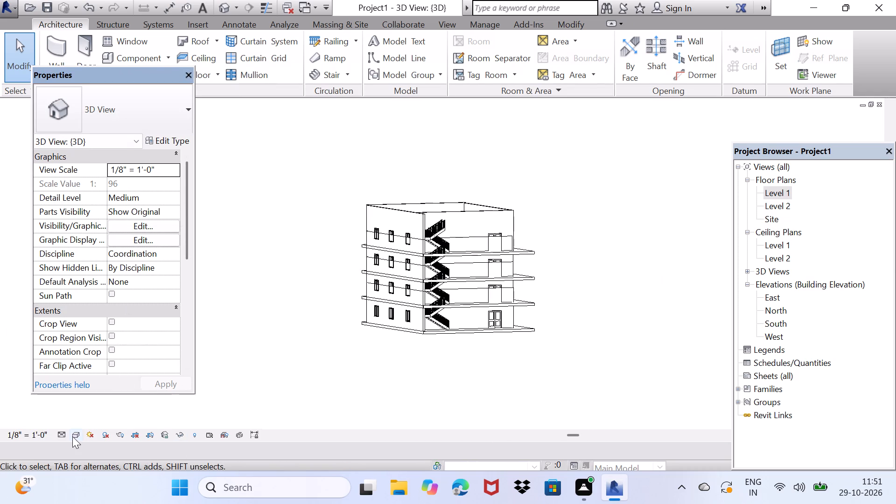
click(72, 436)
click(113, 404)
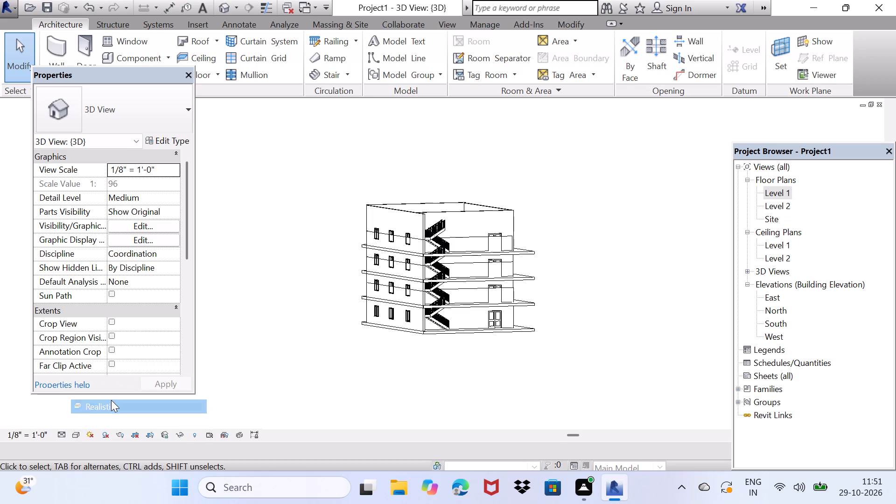
Examine the stacked storeys from several sides in 3D and in the East elevation, checking the walls against the levels.
scroll(509, 360, up, 5)
middle_drag(518, 331, 284, 368)
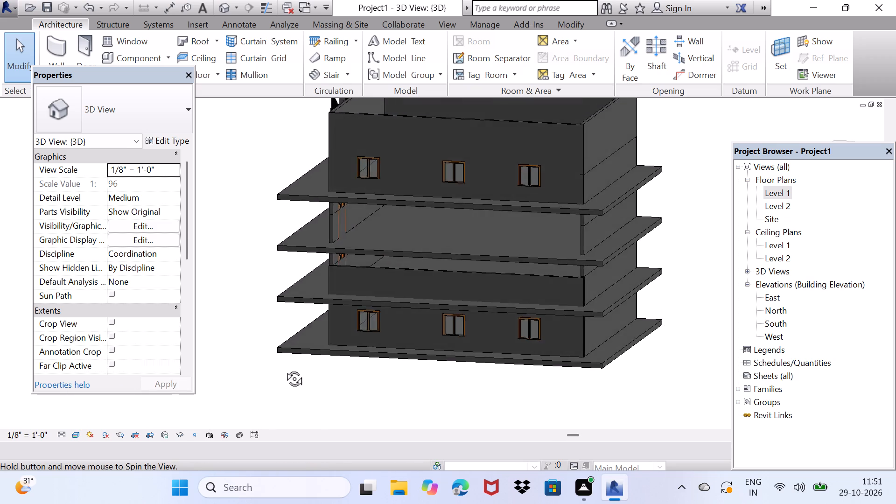
middle_drag(284, 368, 316, 293)
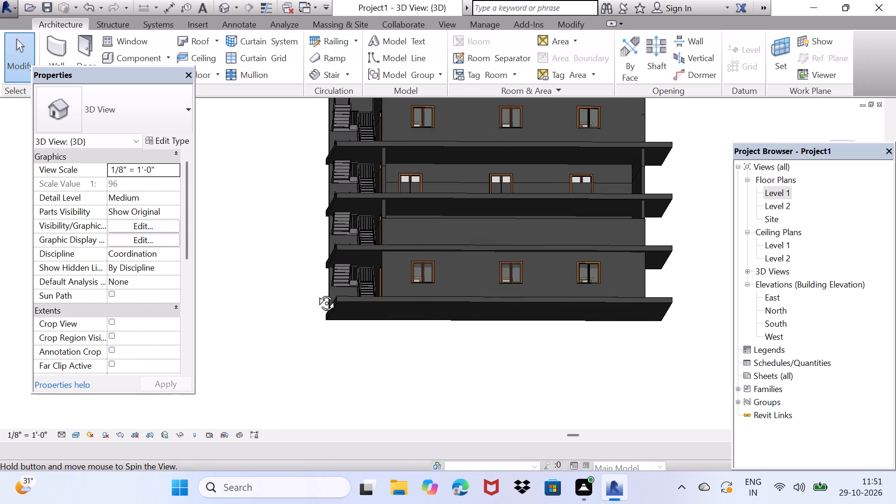
middle_drag(316, 293, 377, 396)
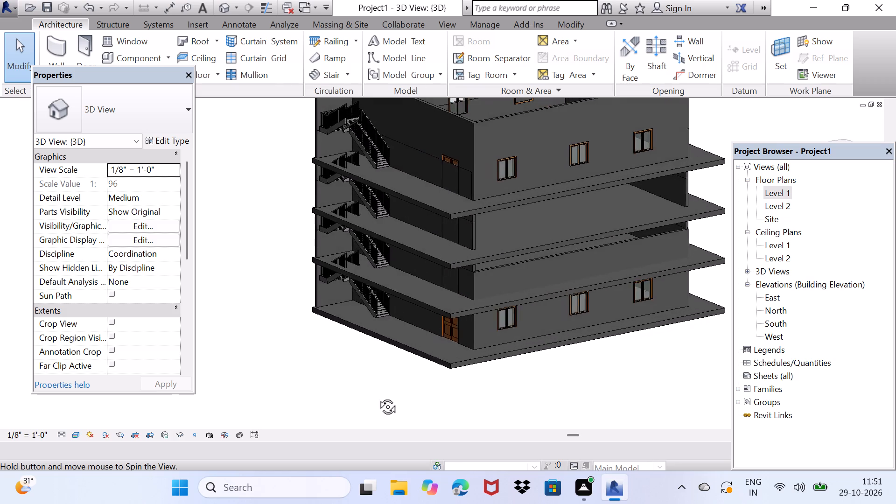
middle_drag(377, 396, 446, 356)
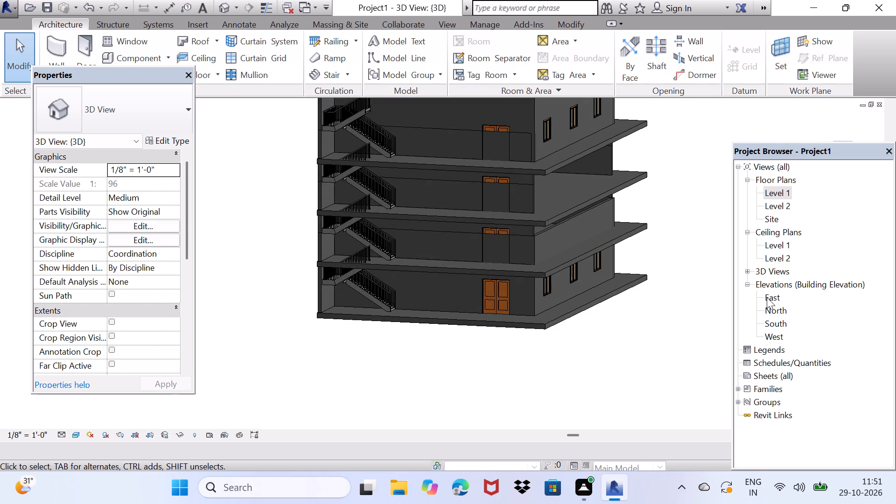
double_click(767, 297)
scroll(427, 275, up, 3)
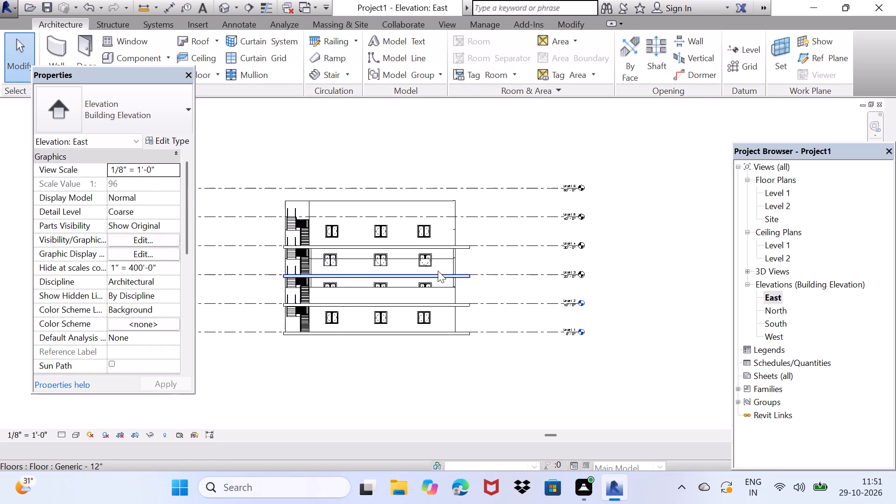
scroll(445, 294, up, 4)
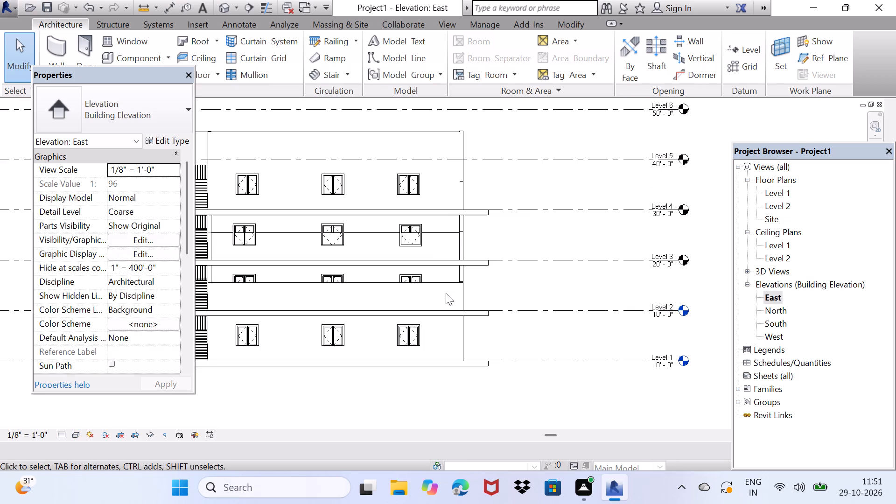
Undo the wall deletions and the paste of the building onto the levels.
key(ctrl+z)
key(ctrl+z)
key(ctrl+z)
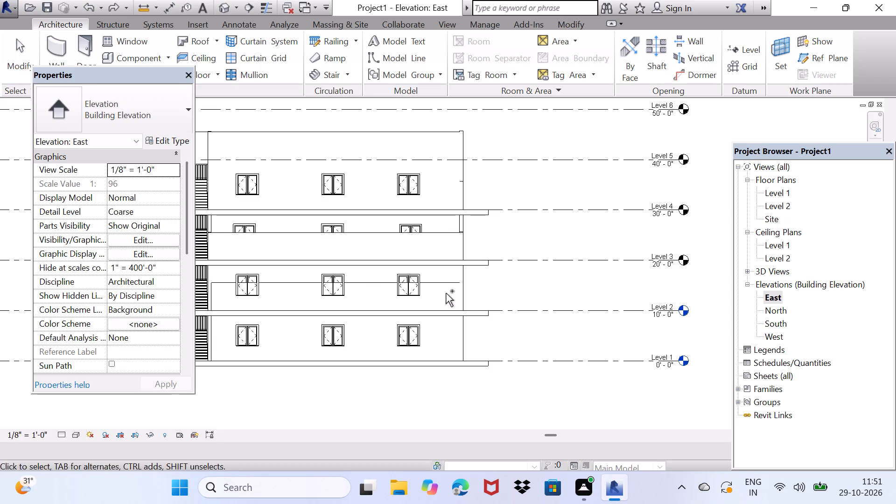
key(ctrl+z)
key(ctrl+z)
key(ctrl+z)
key(ctrl+z)
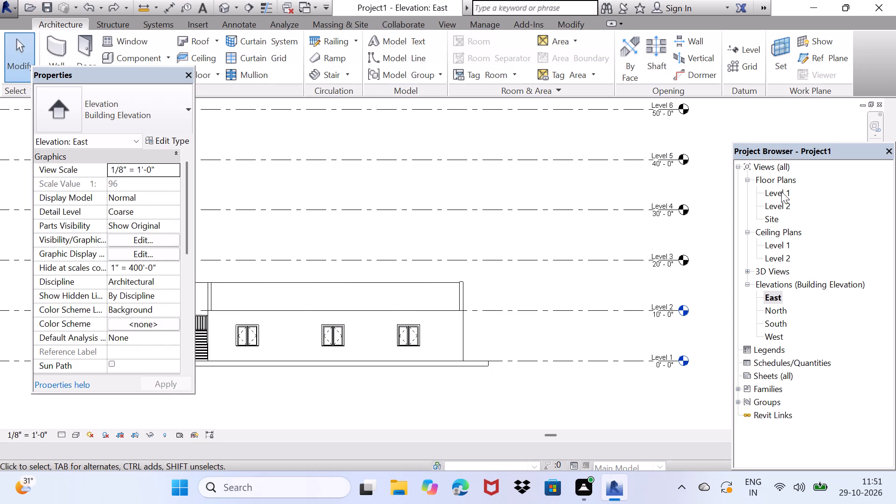
Check the Level 1 floor plan, return to the 3D view and undo the earlier wall height changes.
double_click(772, 191)
scroll(604, 225, down, 2)
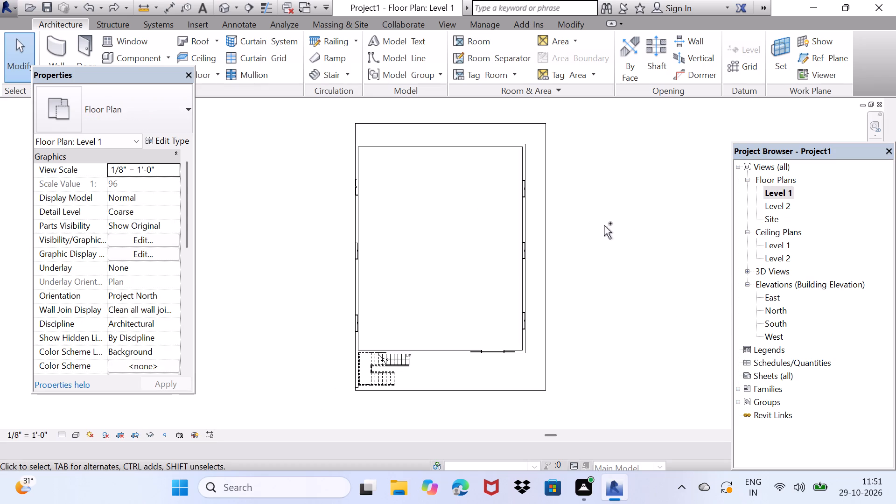
click(224, 5)
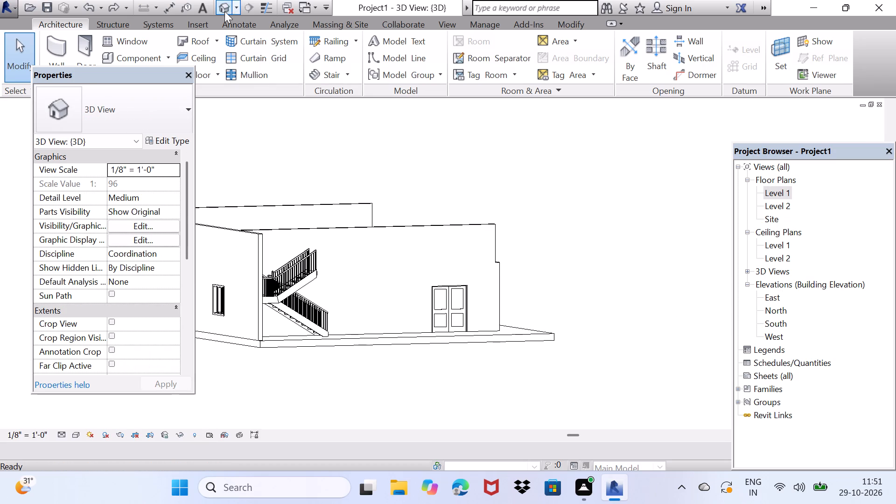
middle_click(431, 279)
key(ctrl+z)
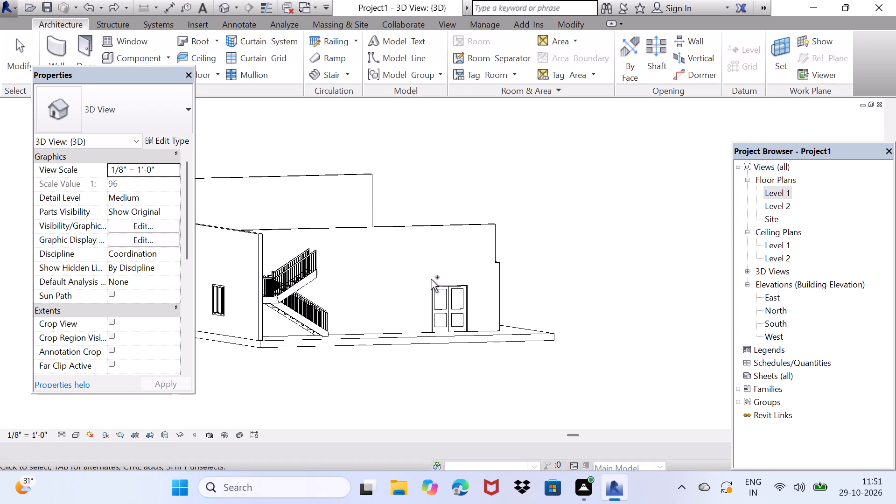
key(ctrl+z)
key(ctrl+z)
key(ctrl+z)
key(ctrl+z)
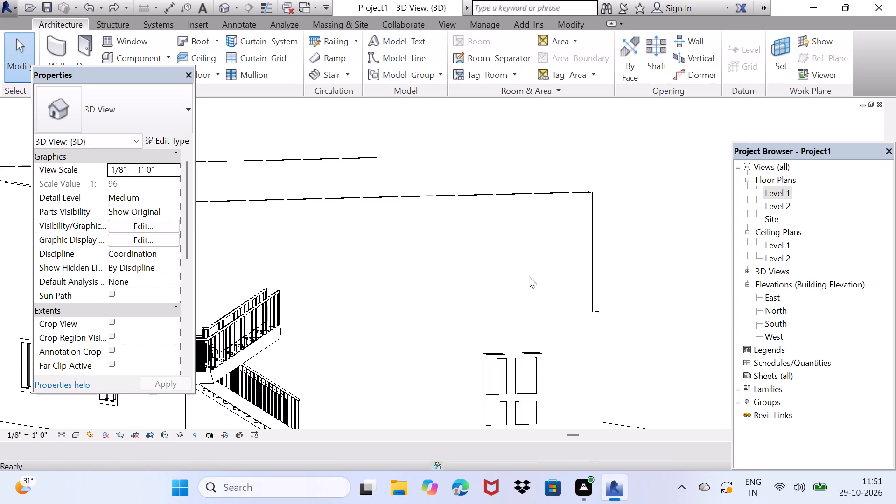
Raise the top of the low exterior wall with three windows to about 19' 11", level with the adjoining walls.
scroll(608, 298, down, 3)
middle_drag(611, 307, 439, 315)
scroll(497, 337, up, 4)
click(498, 336)
scroll(607, 328, down, 2)
middle_drag(619, 324, 630, 331)
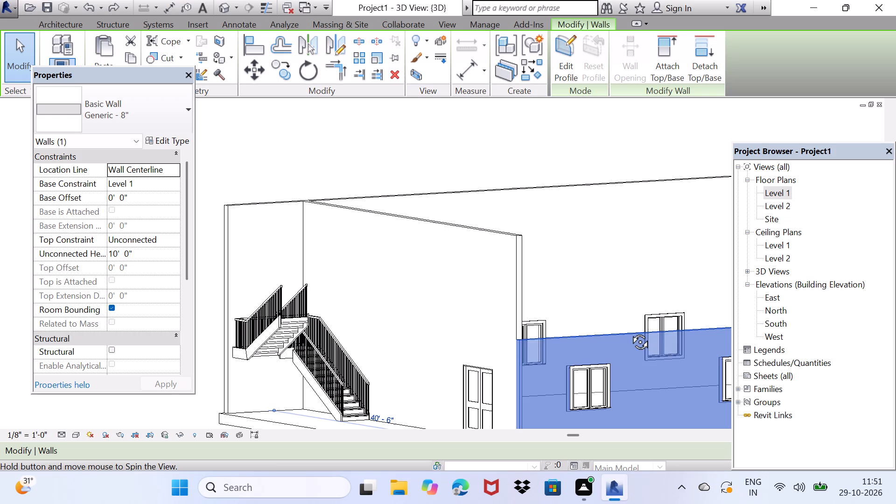
middle_drag(630, 331, 427, 331)
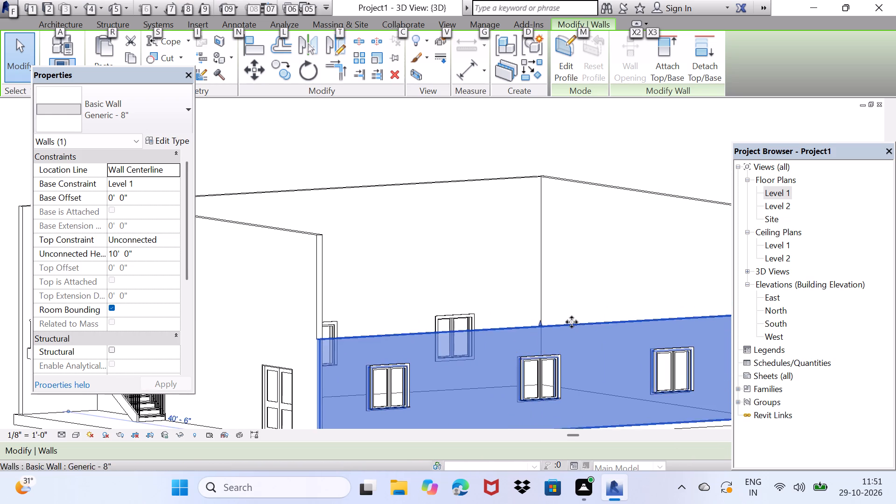
drag(540, 325, 539, 256)
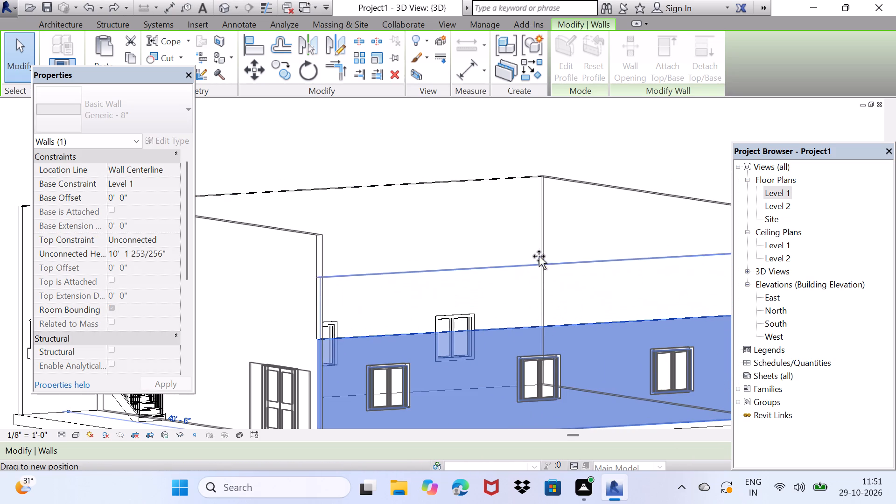
drag(539, 256, 539, 223)
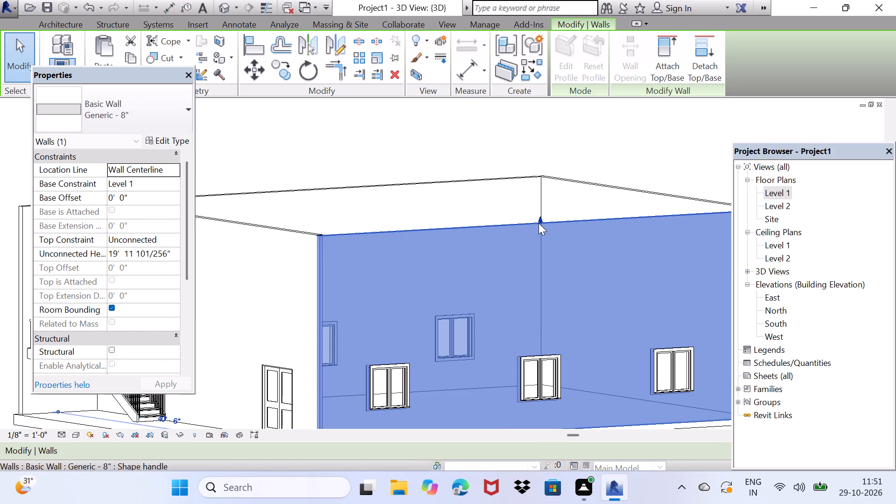
key(space)
drag(508, 299, 548, 267)
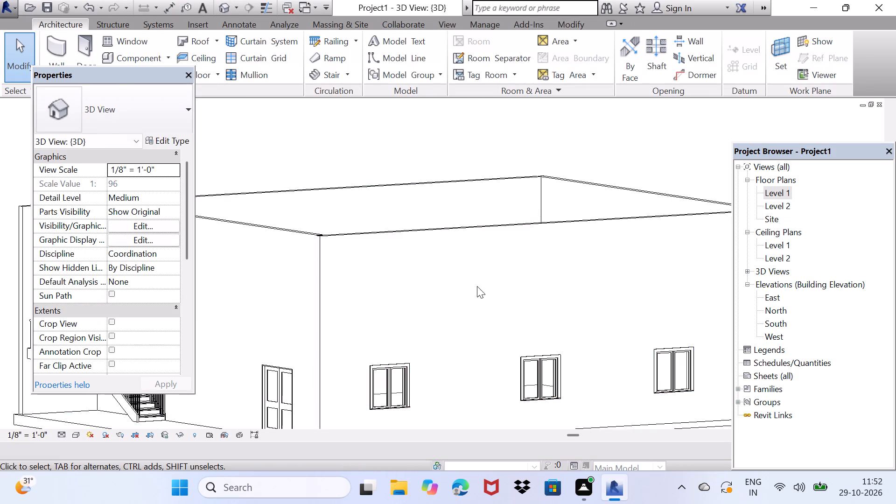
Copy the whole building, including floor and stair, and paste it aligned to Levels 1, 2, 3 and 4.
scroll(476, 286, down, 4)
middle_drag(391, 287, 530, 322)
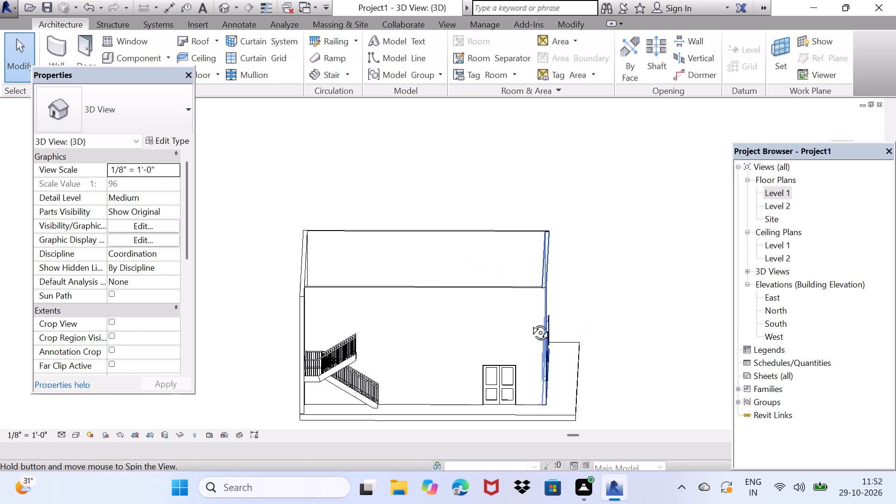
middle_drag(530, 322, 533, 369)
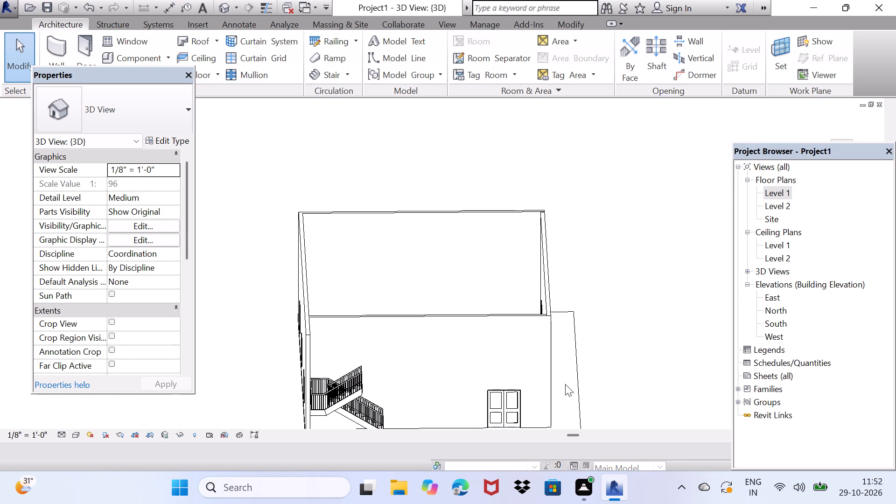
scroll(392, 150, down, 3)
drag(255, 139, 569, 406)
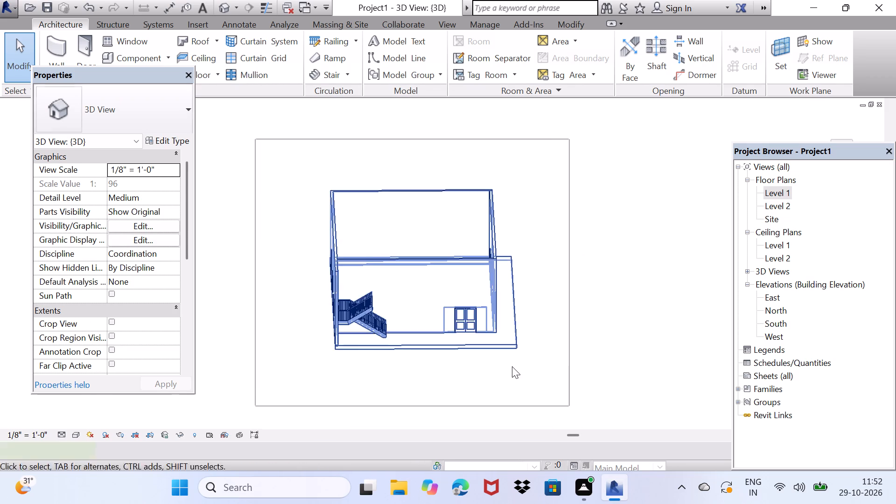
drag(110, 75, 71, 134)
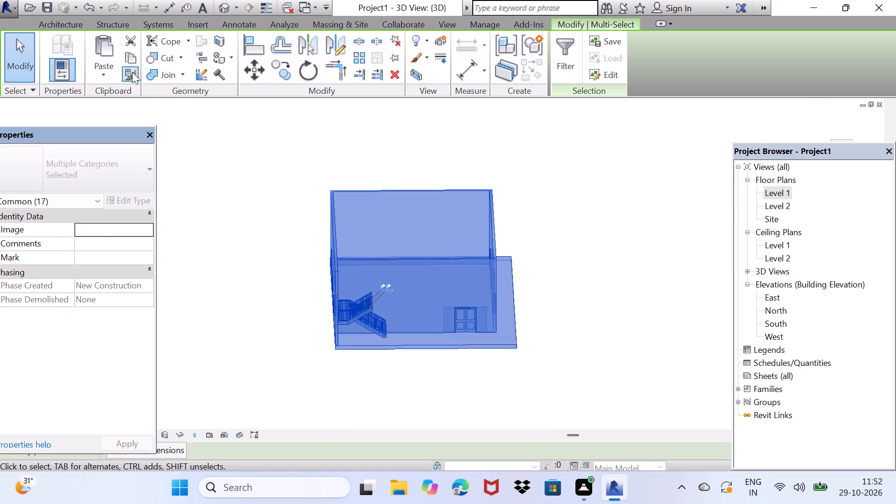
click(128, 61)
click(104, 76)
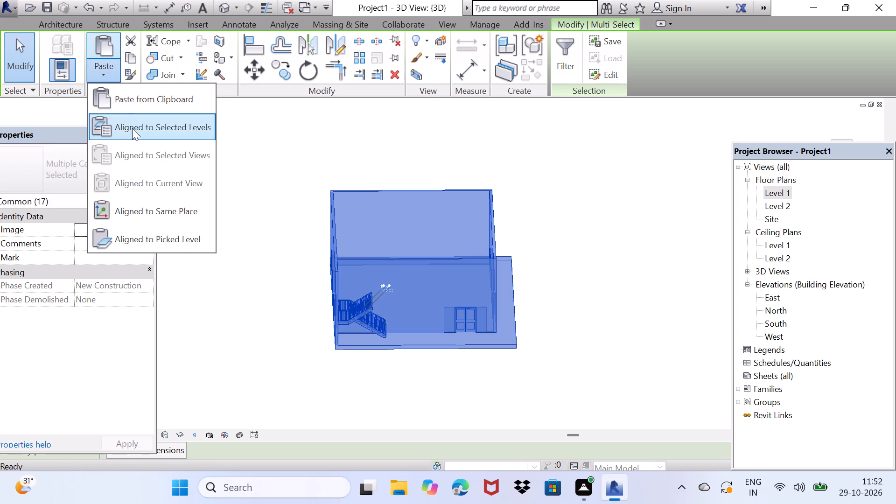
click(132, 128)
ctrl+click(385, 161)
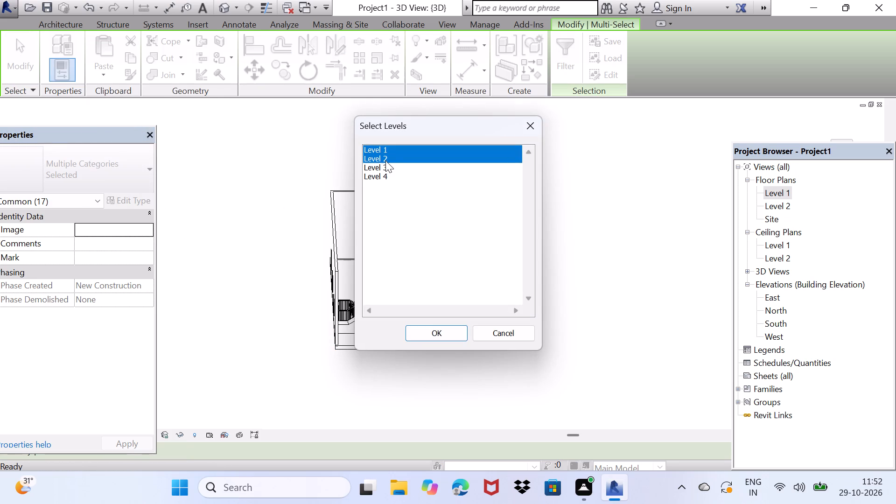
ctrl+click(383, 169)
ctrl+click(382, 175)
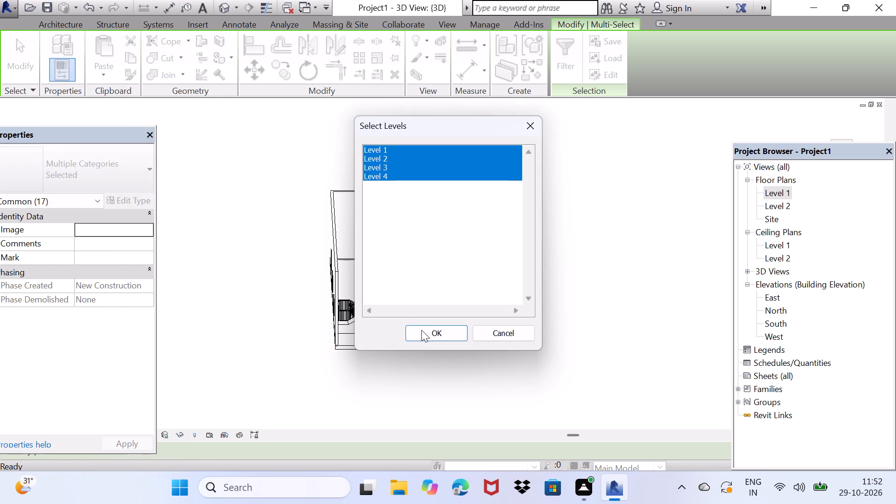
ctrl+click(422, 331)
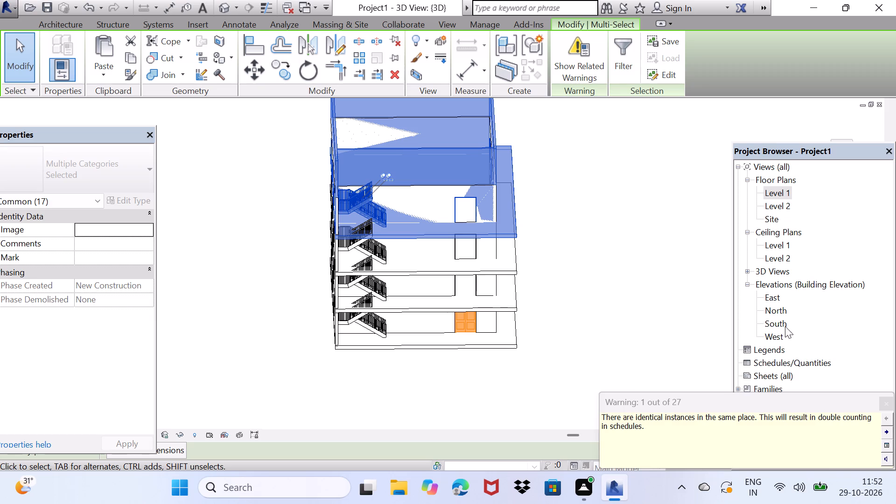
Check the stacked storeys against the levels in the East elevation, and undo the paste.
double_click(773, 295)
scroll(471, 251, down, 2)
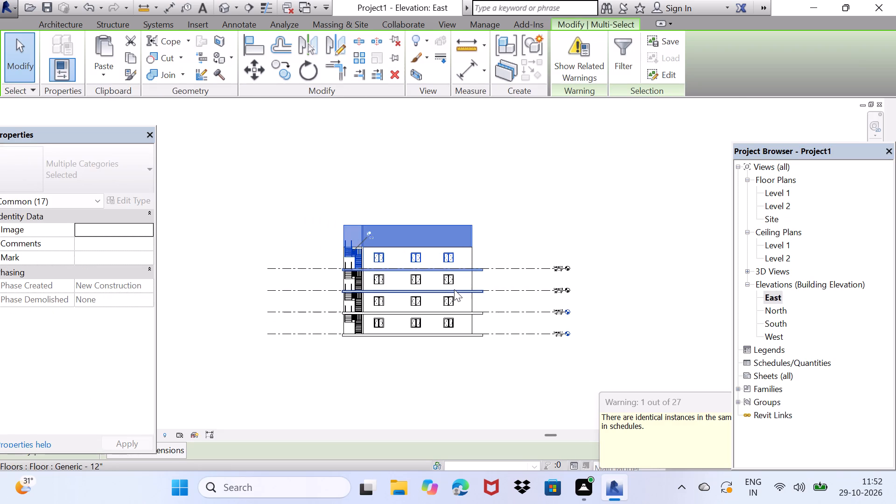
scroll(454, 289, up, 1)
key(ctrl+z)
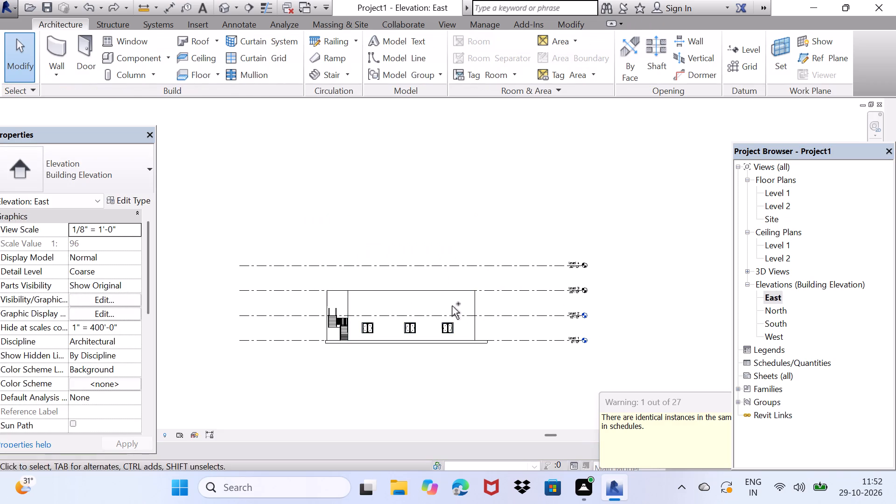
Lower the top of the front exterior wall with three windows to Level 2, making it 10' high.
scroll(473, 304, up, 4)
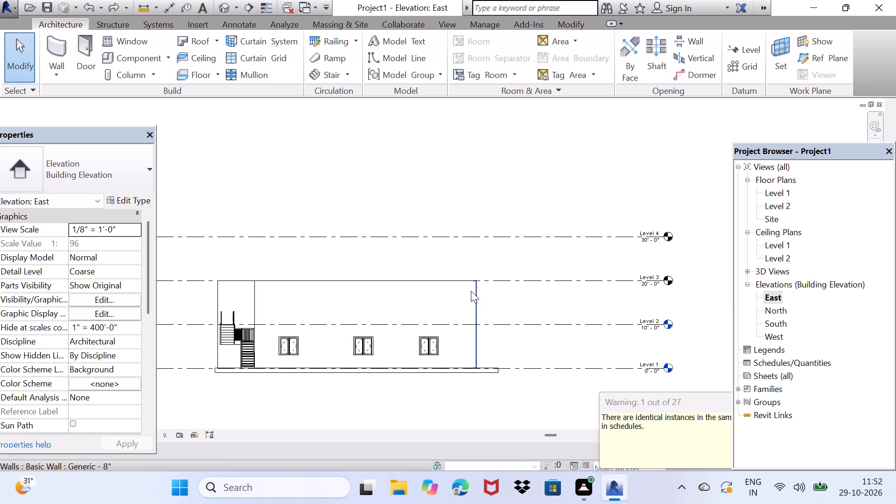
click(472, 282)
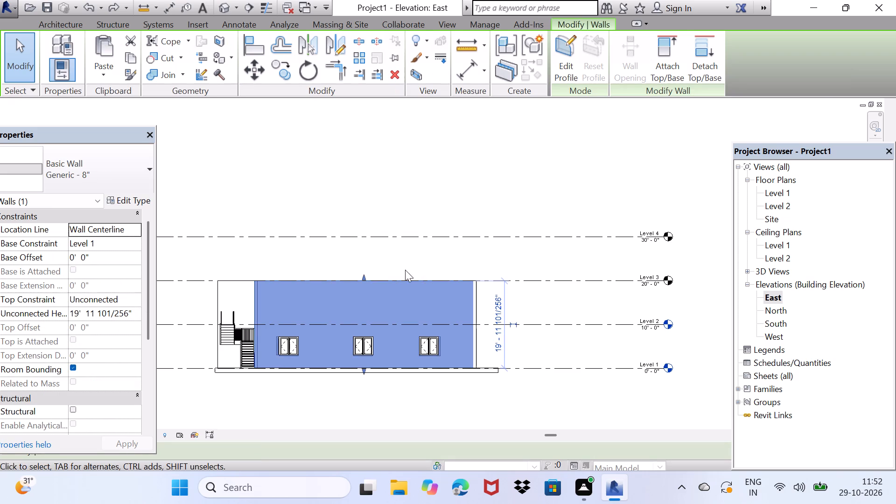
drag(364, 275, 363, 309)
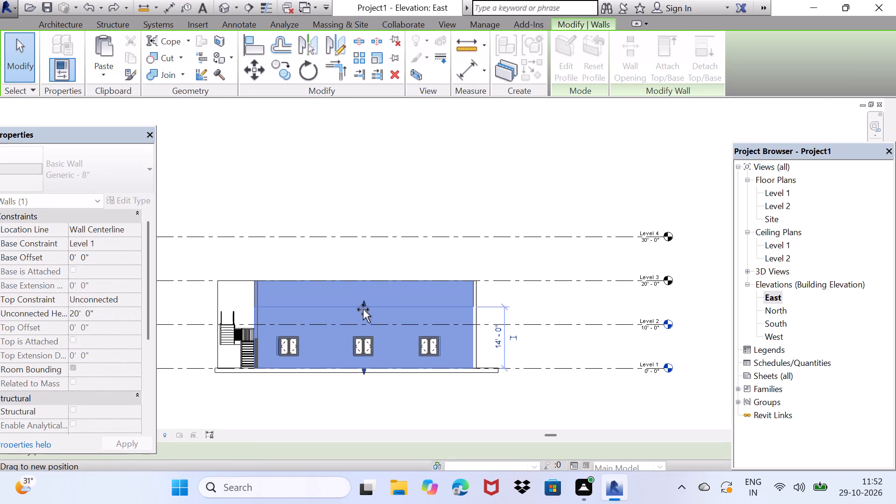
drag(363, 309, 363, 323)
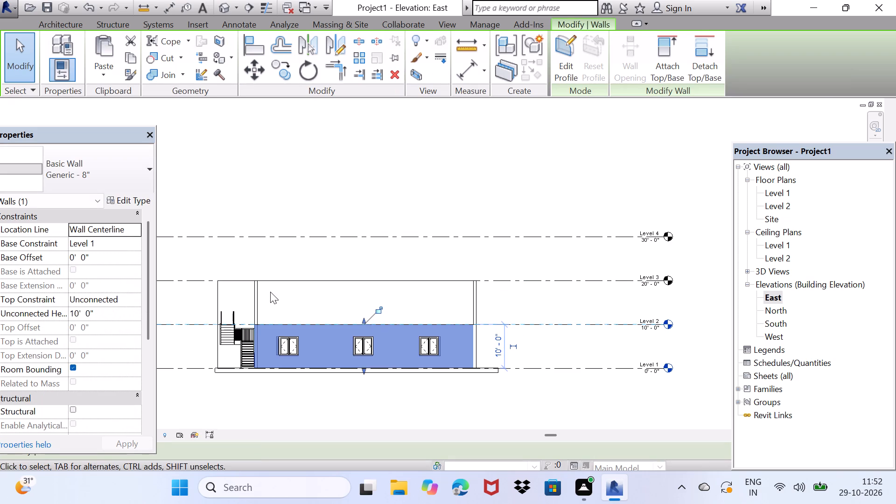
Lower the top of the long rear wall extending behind the stair to Level 2, giving it a 10' height.
click(239, 276)
click(245, 285)
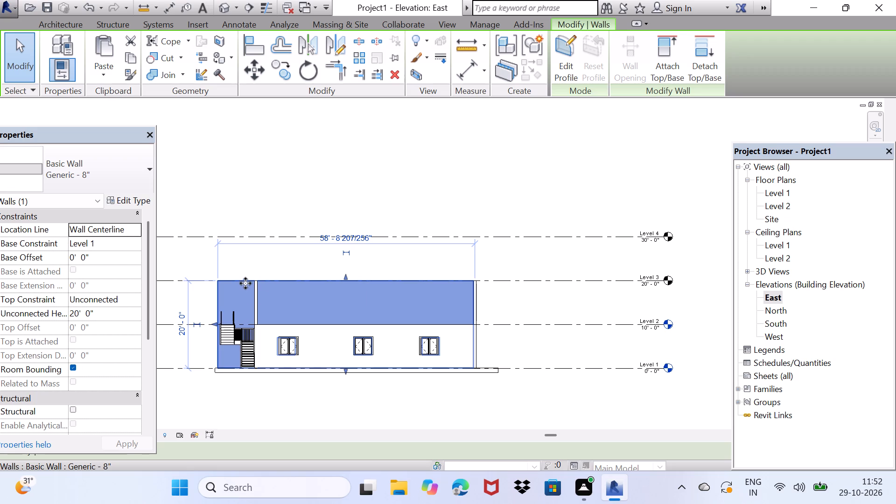
scroll(316, 287, up, 2)
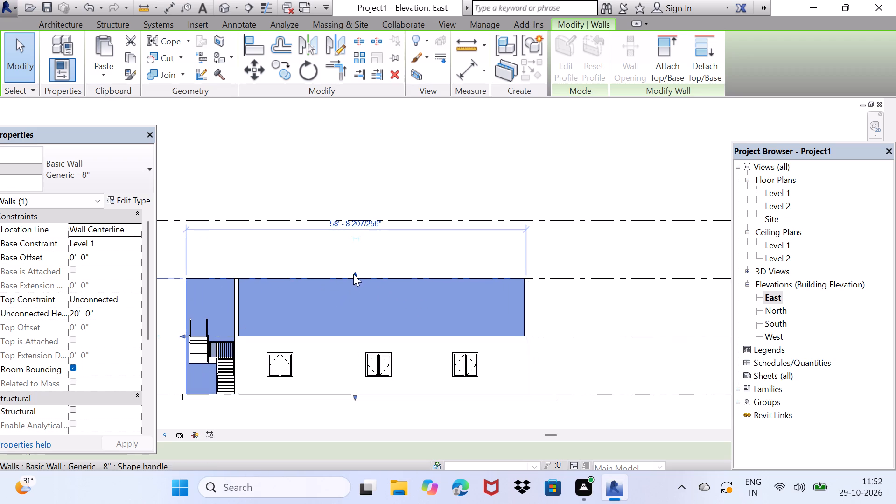
drag(353, 274, 354, 339)
click(354, 339)
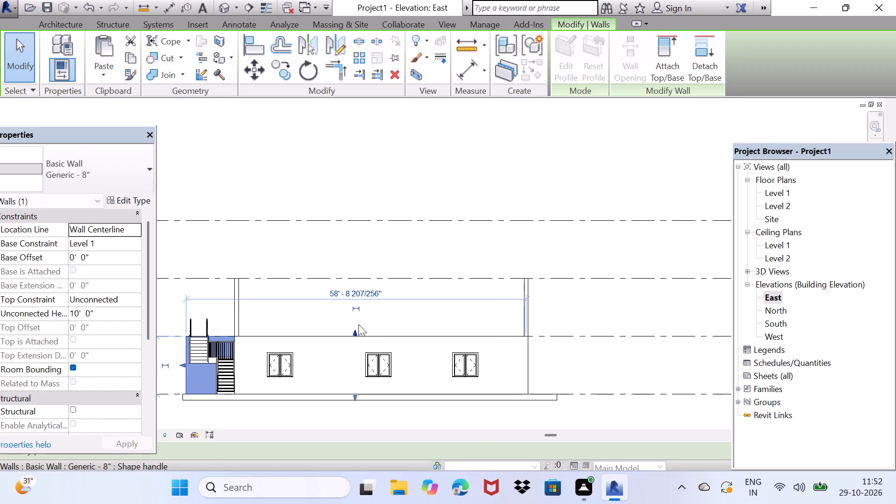
Lower the top of the end wall beside the stair to 10', in line with Level 2.
scroll(359, 308, down, 3)
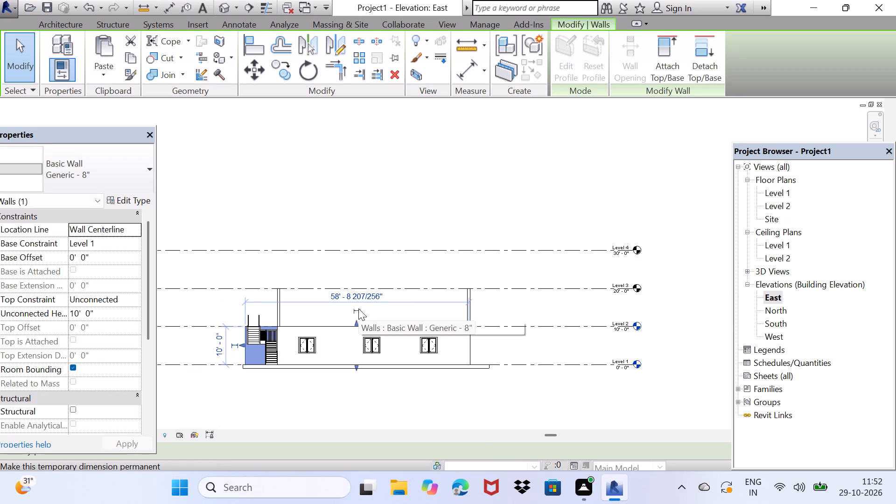
scroll(287, 292, up, 2)
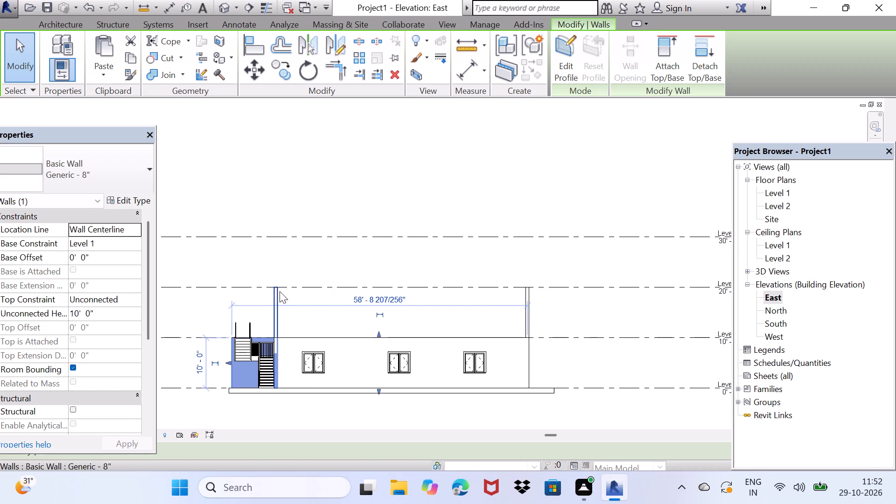
click(280, 291)
drag(278, 283, 276, 326)
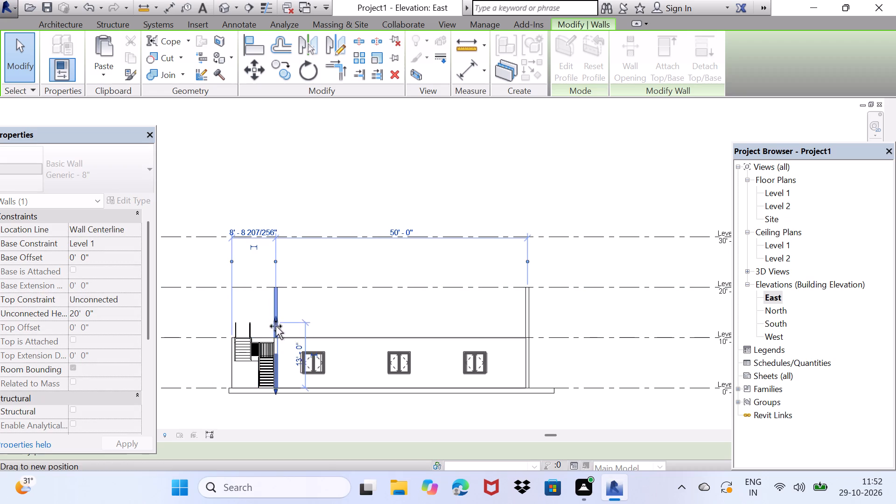
drag(276, 326, 278, 338)
Pull the projecting end of the inner stair railing down to Level 2, for a railing length of about 18' 3".
scroll(247, 326, up, 3)
click(249, 324)
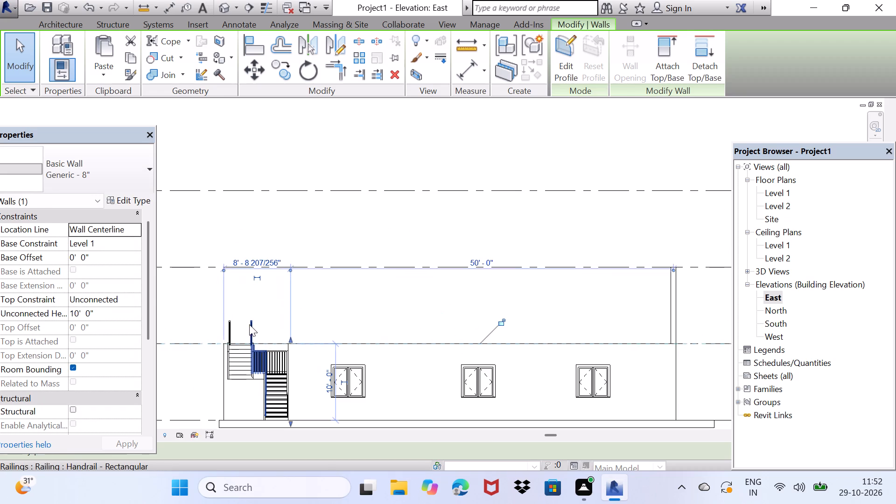
scroll(250, 324, up, 2)
drag(254, 321, 253, 350)
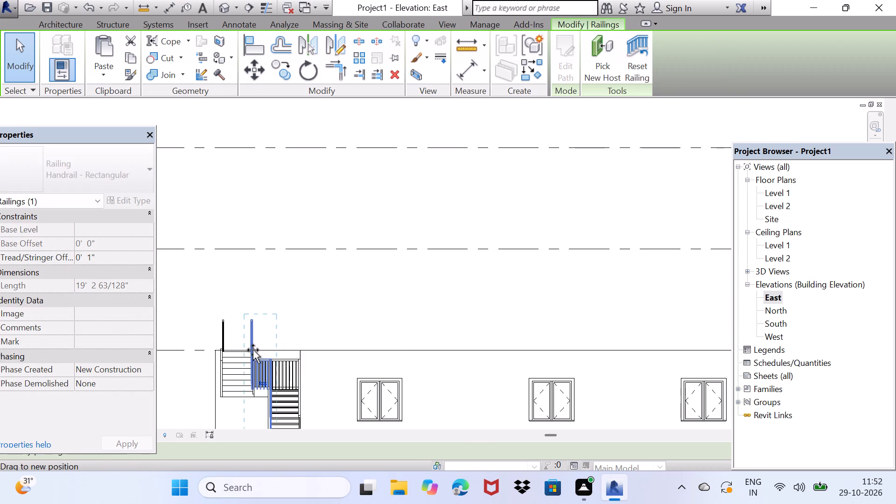
drag(253, 350, 253, 352)
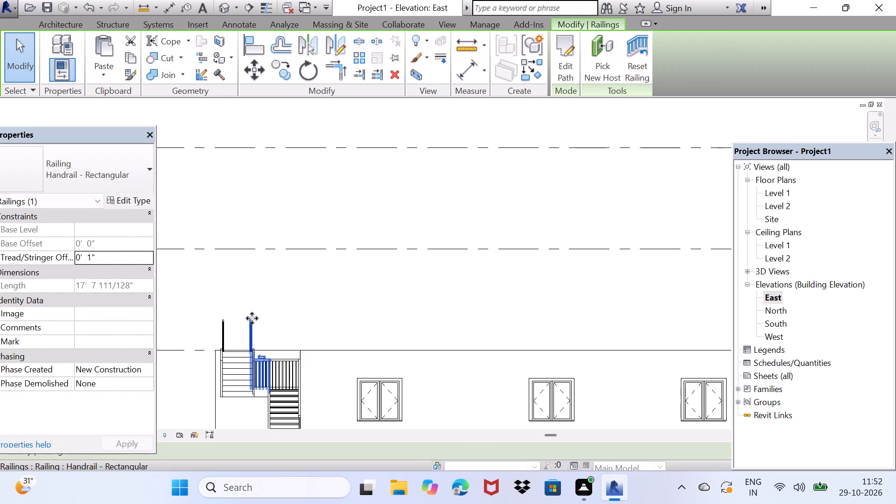
drag(252, 318, 255, 354)
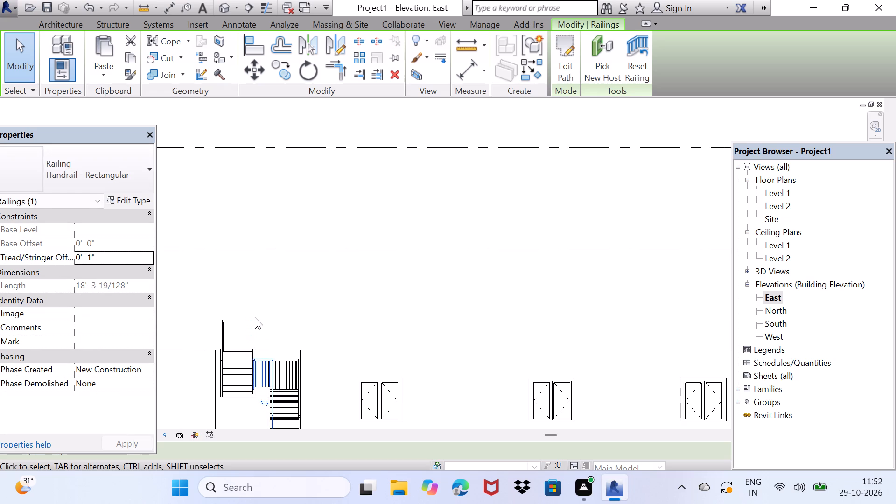
Pull the projecting end of the outer stair railing down to Level 2, for a railing length of about 29' 7".
click(224, 319)
drag(225, 317, 225, 329)
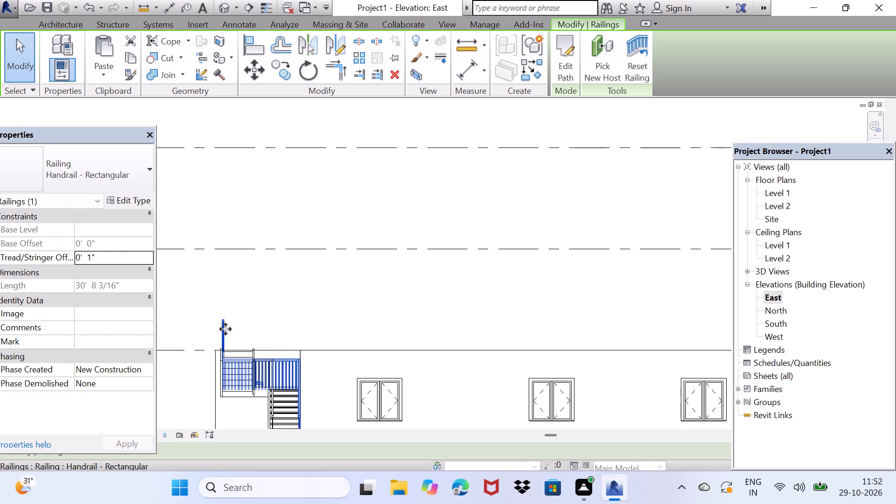
drag(225, 329, 224, 350)
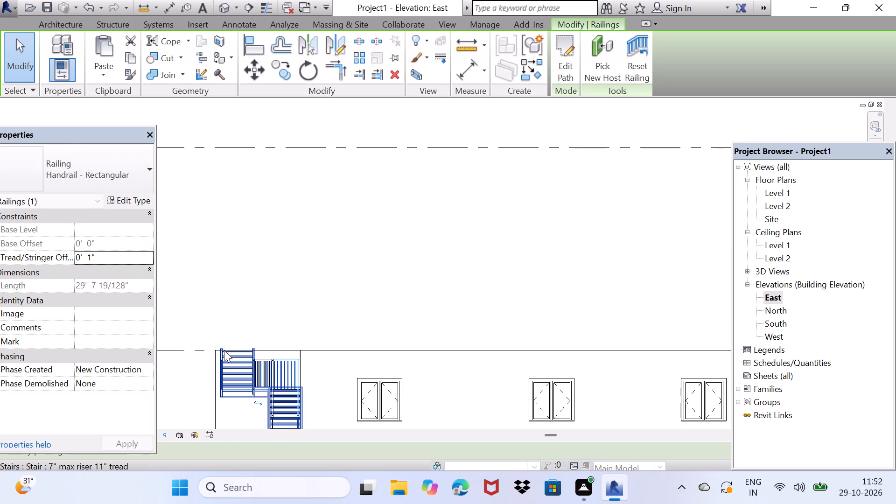
key(space)
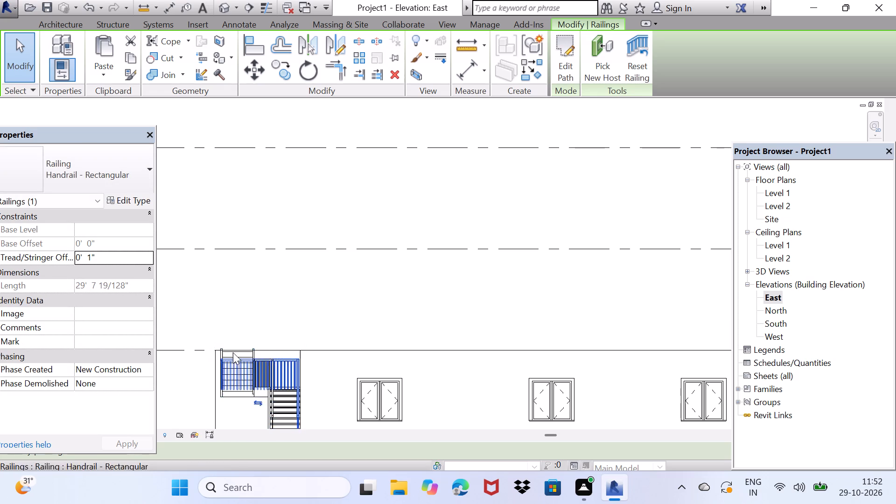
Lower the top of the end wall opposite the stair to Level 2, making it 10' high.
scroll(233, 352, down, 3)
scroll(426, 301, down, 2)
scroll(558, 333, up, 3)
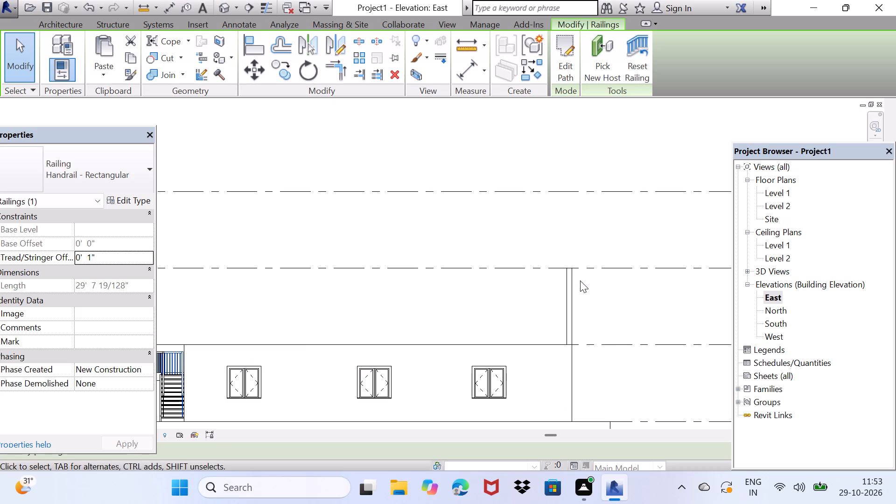
click(572, 269)
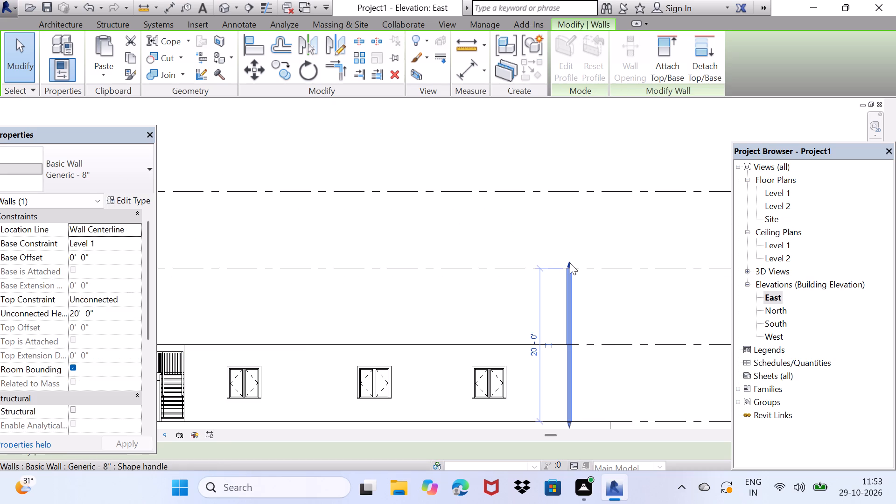
drag(570, 263, 567, 343)
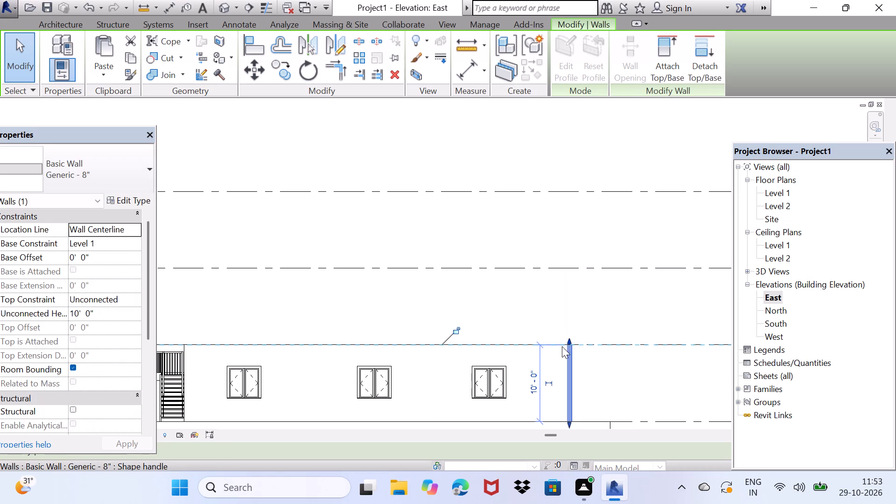
key(space)
scroll(506, 301, down, 3)
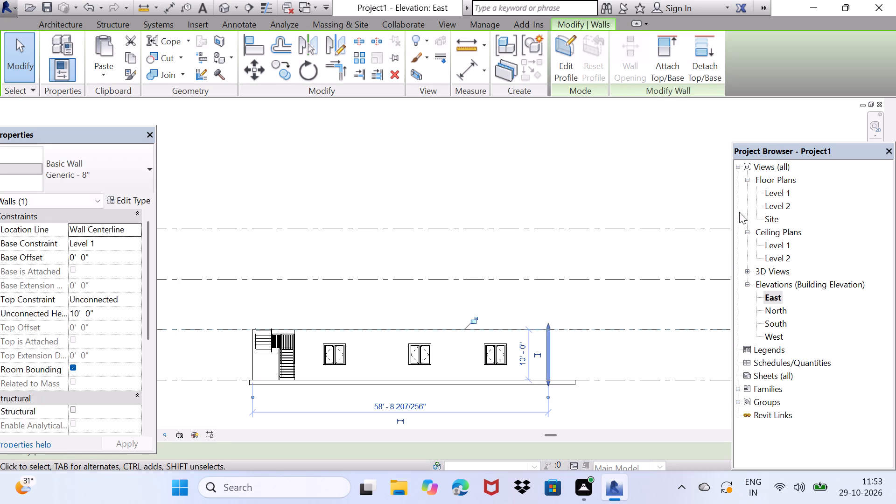
Return to the 3D view and examine the lowered walls and stair railings from several sides.
click(224, 7)
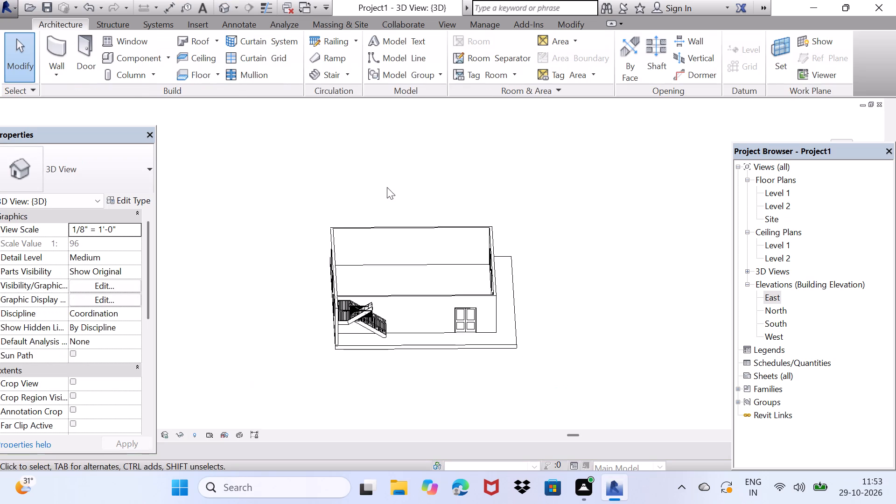
scroll(417, 236, down, 2)
scroll(412, 272, up, 2)
middle_drag(468, 316, 293, 258)
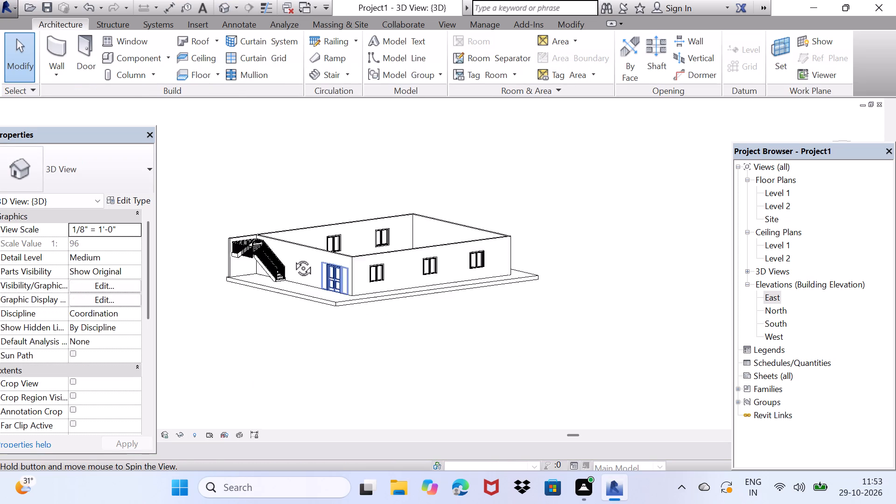
middle_drag(293, 258, 244, 247)
drag(286, 323, 311, 281)
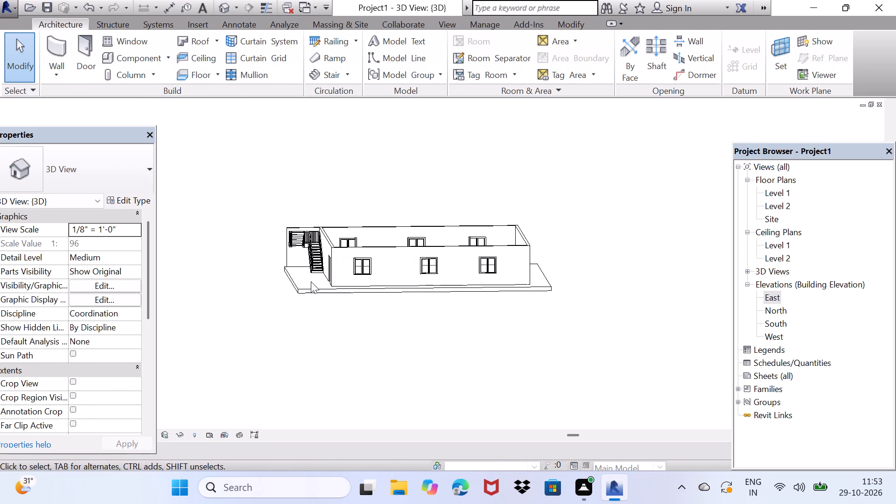
drag(311, 281, 308, 290)
middle_drag(231, 315, 420, 368)
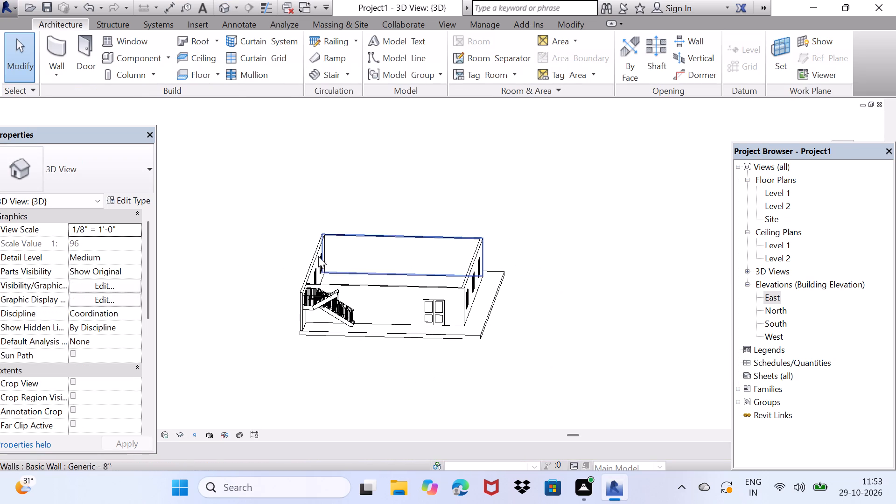
Copy the whole storey, including walls, floor, door, windows and stair, and paste it aligned to Levels 1, 2, 3 and 4.
drag(245, 173, 572, 397)
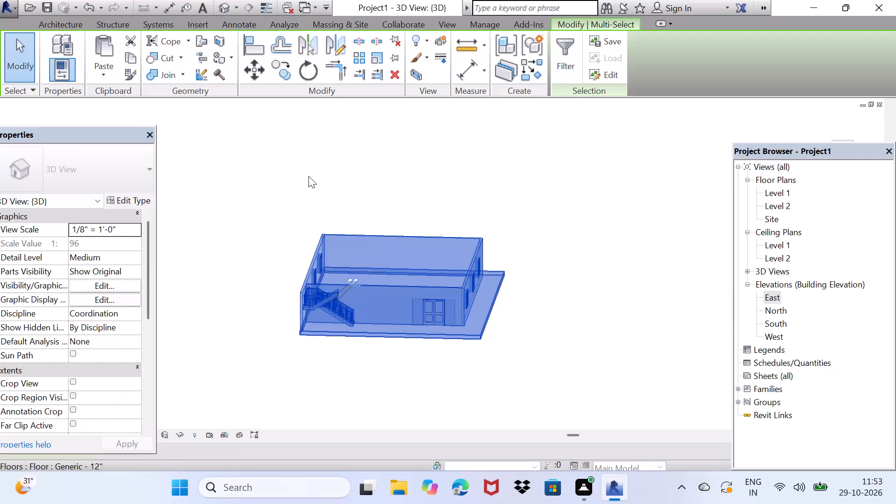
click(133, 58)
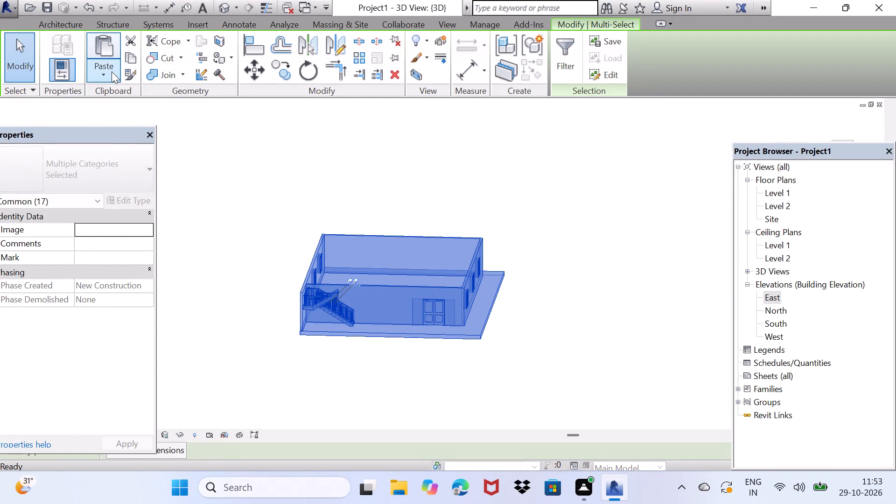
click(110, 73)
click(132, 129)
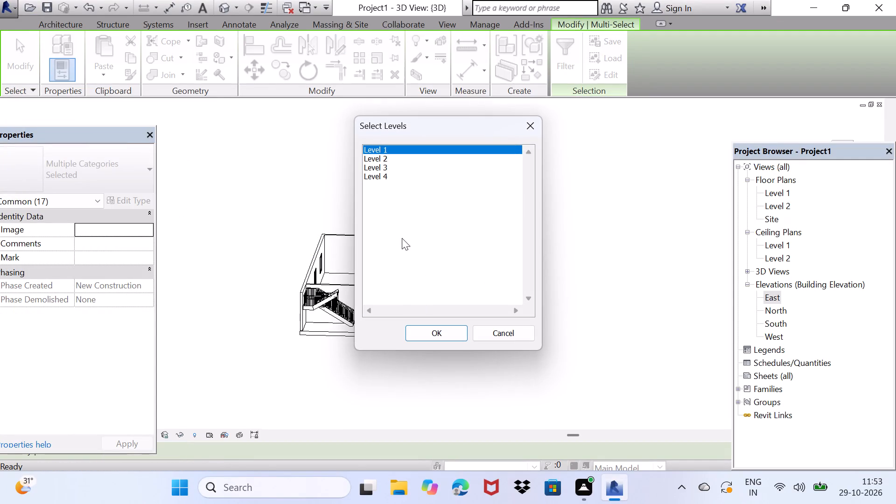
ctrl+click(387, 162)
ctrl+click(384, 170)
ctrl+click(382, 175)
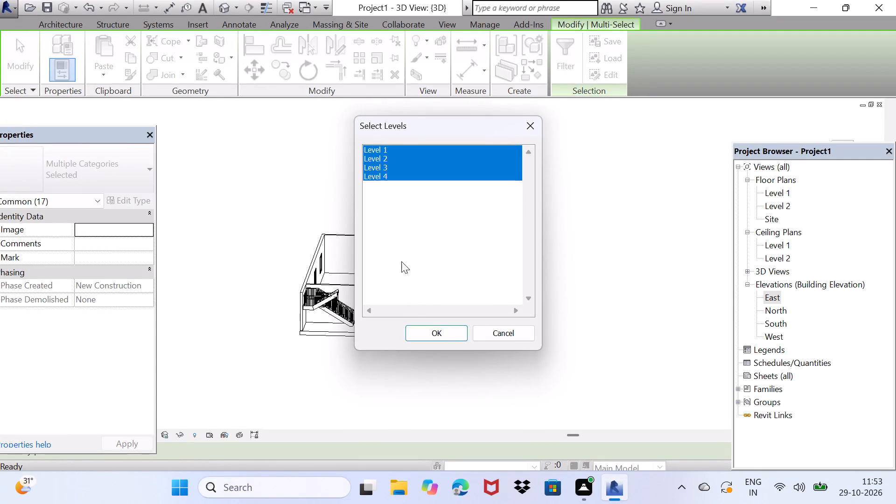
ctrl+click(439, 331)
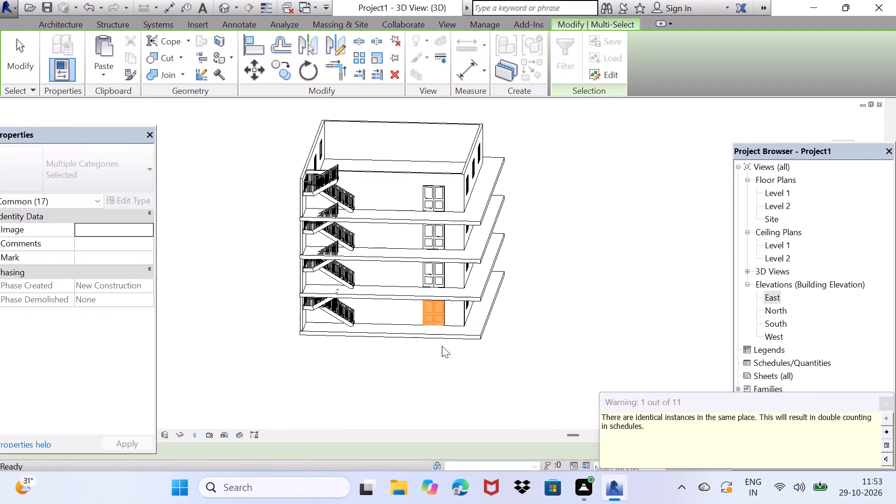
key(space)
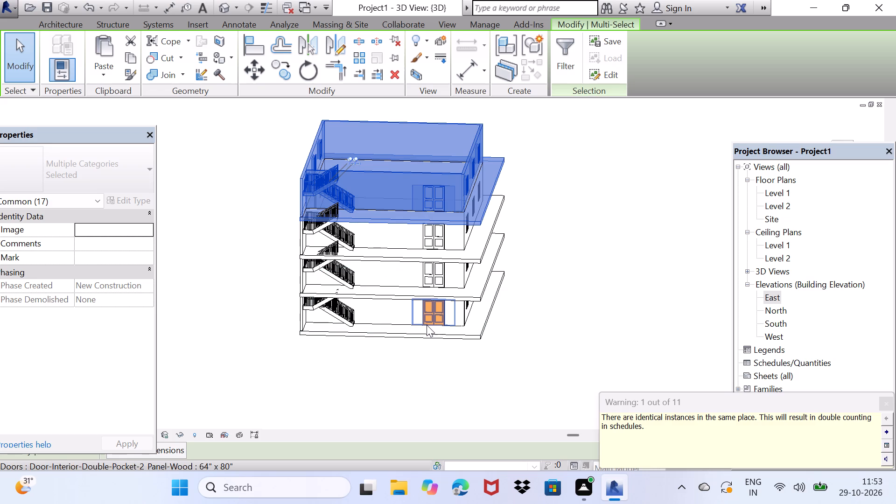
drag(387, 374, 421, 359)
Examine the stacked storeys from several sides and inspect closely how the stairs and railings meet the floors above.
middle_drag(504, 396, 439, 340)
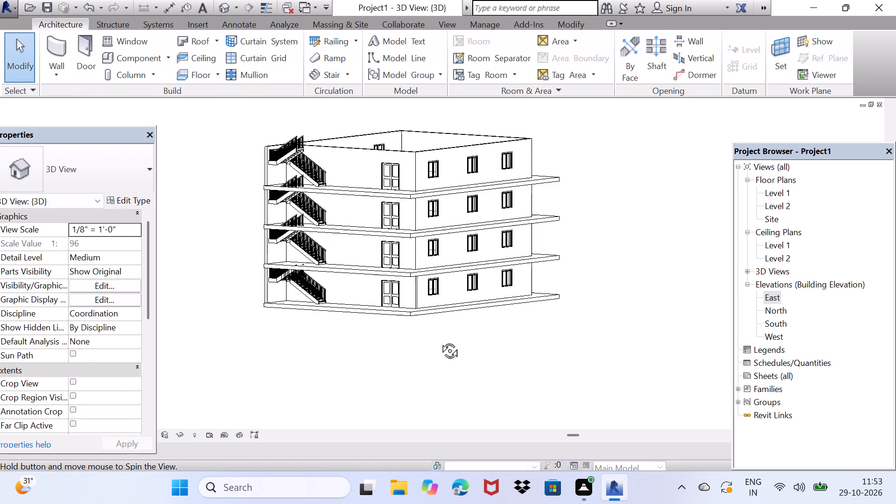
middle_drag(439, 340, 460, 358)
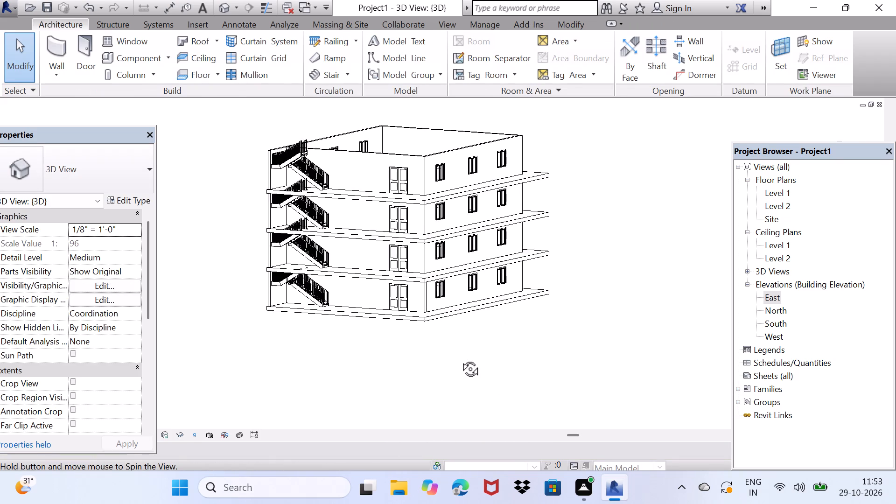
middle_drag(460, 358, 505, 342)
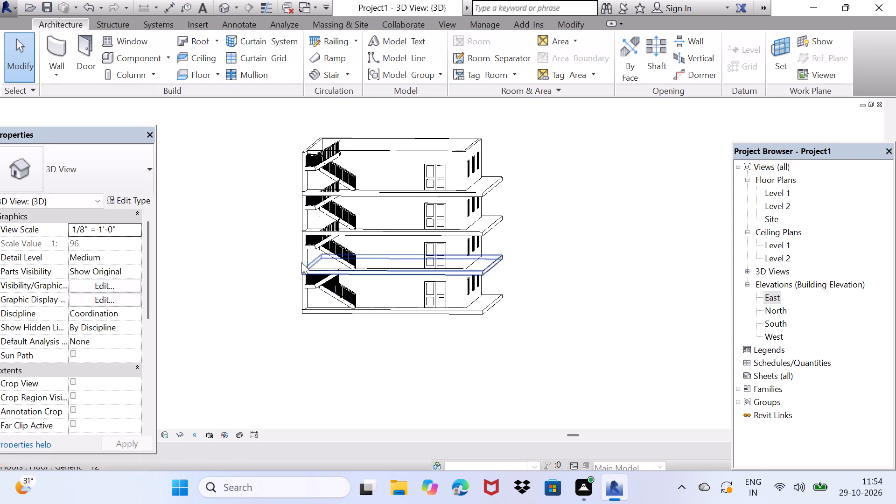
scroll(301, 261, up, 9)
scroll(368, 249, up, 5)
middle_drag(376, 276, 359, 256)
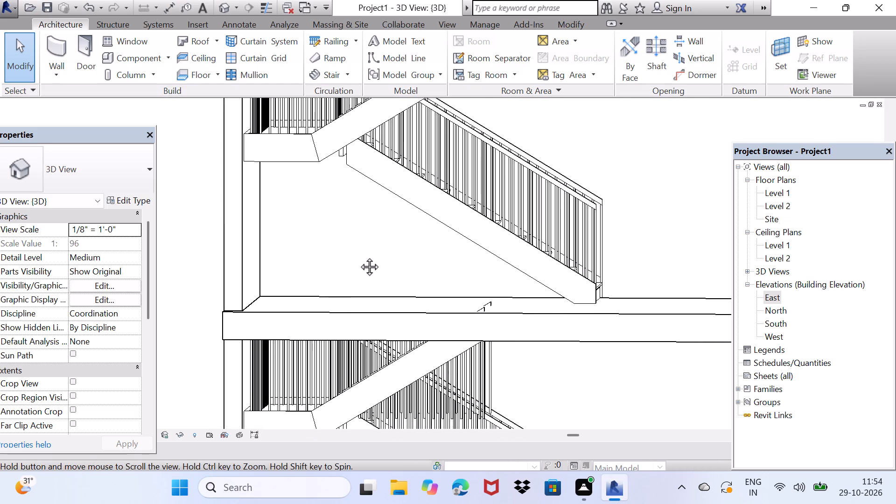
middle_drag(359, 256, 346, 247)
scroll(346, 247, down, 5)
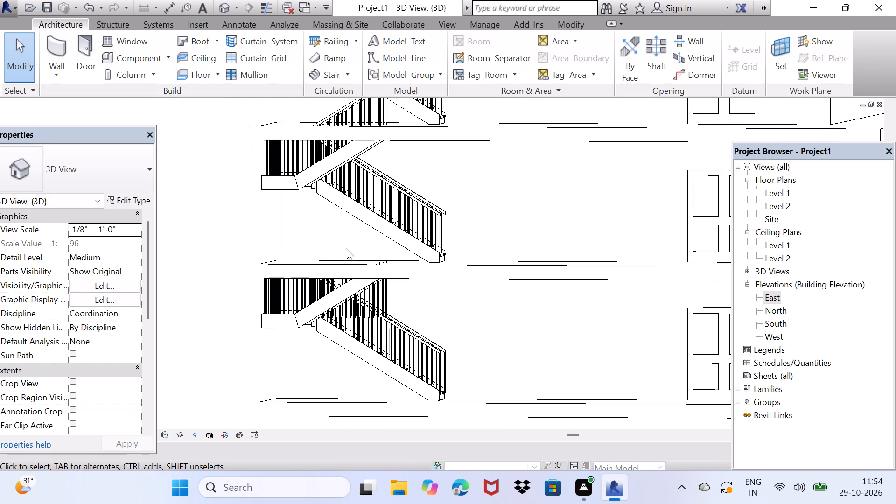
click(328, 259)
scroll(318, 266, up, 5)
middle_drag(336, 257, 317, 271)
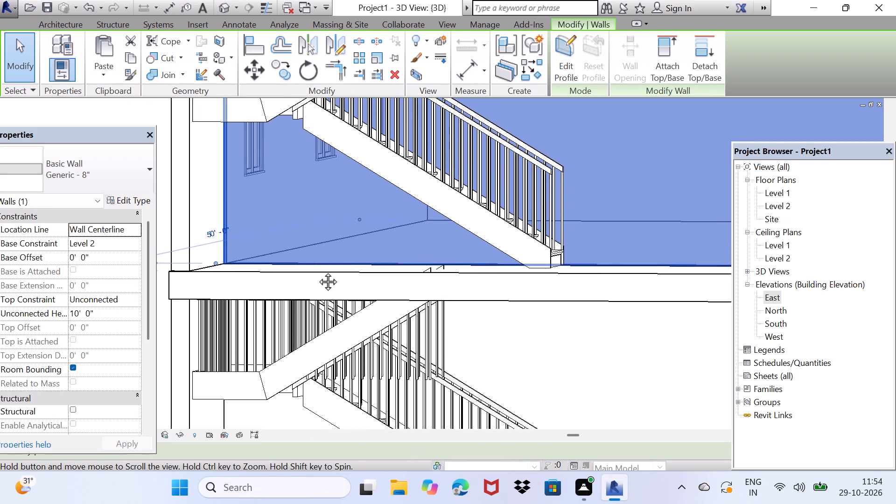
middle_drag(317, 271, 294, 290)
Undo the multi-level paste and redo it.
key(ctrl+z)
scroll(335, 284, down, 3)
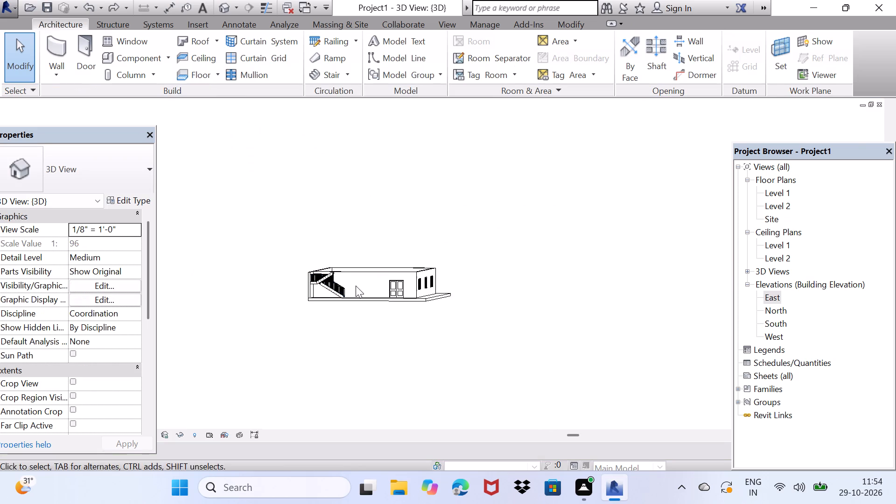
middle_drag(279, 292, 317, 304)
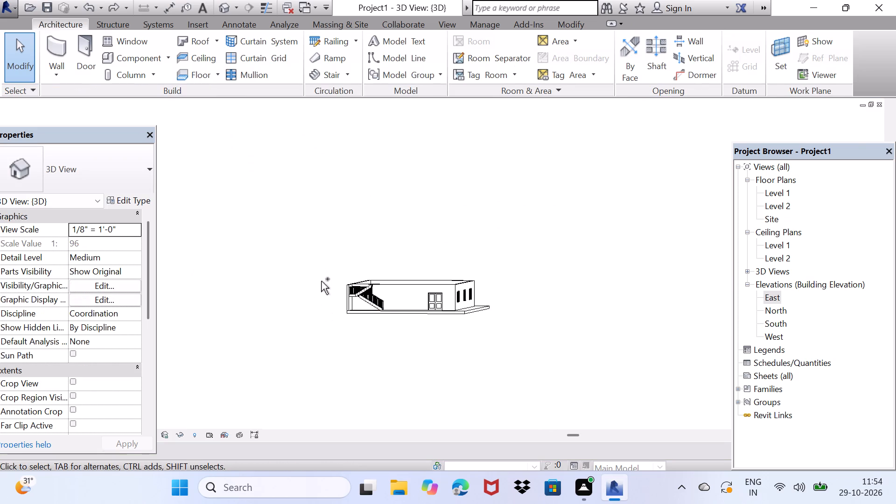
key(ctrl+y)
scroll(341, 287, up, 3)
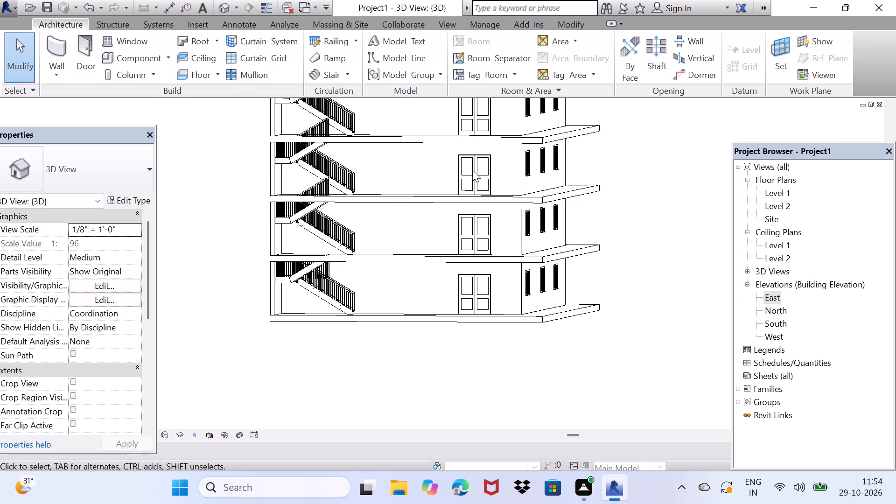
Open the Level 1 floor plan and bring the exterior stair into close view.
double_click(783, 188)
scroll(418, 331, up, 6)
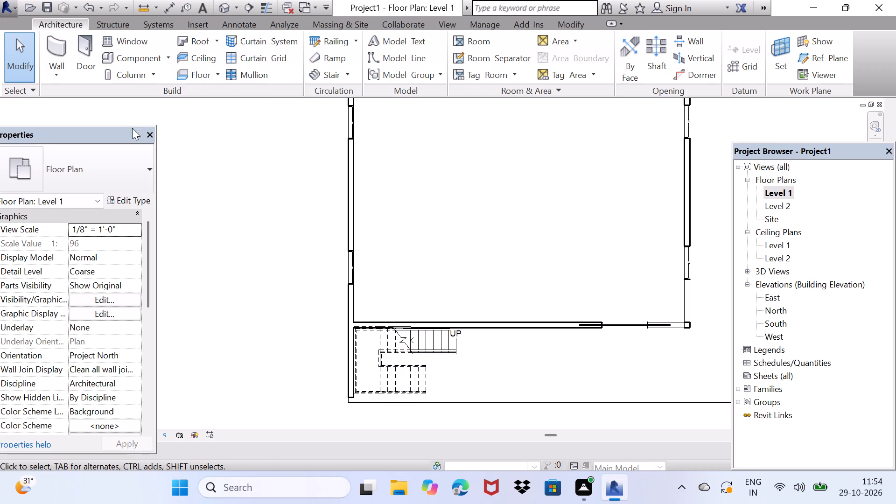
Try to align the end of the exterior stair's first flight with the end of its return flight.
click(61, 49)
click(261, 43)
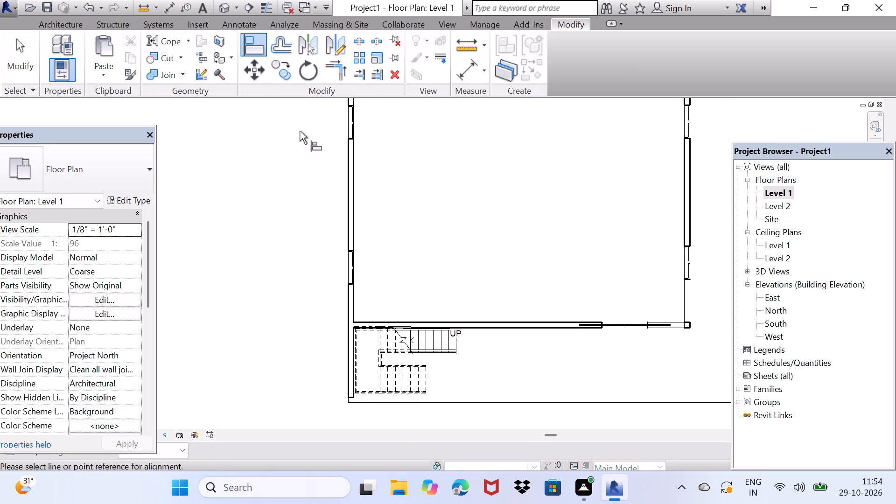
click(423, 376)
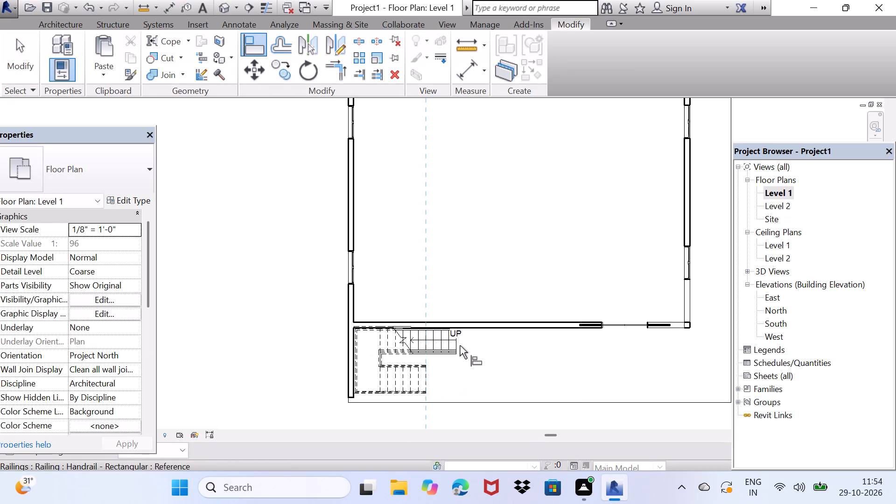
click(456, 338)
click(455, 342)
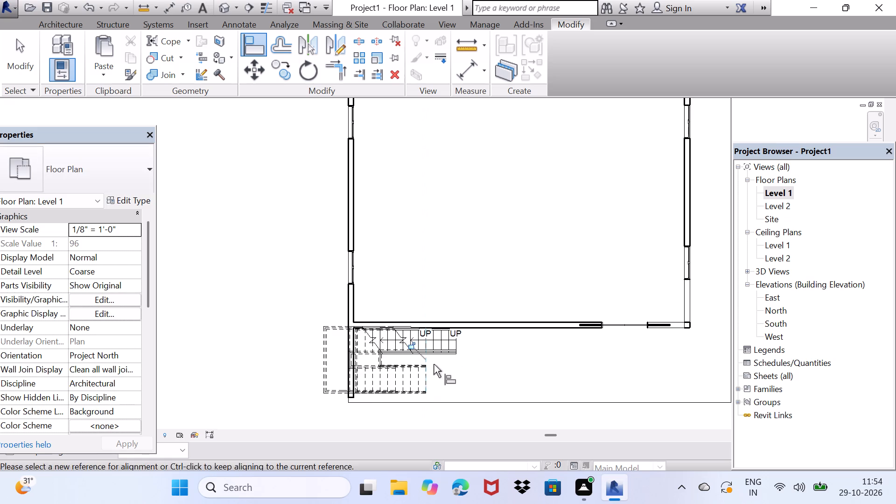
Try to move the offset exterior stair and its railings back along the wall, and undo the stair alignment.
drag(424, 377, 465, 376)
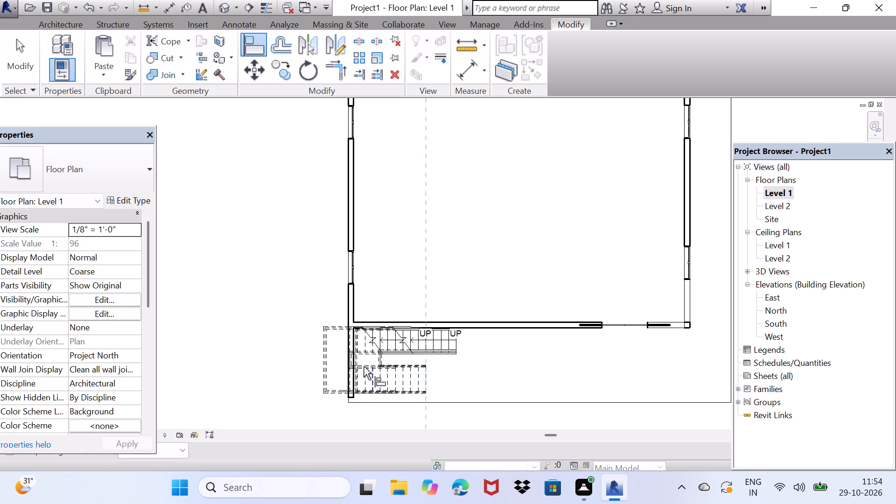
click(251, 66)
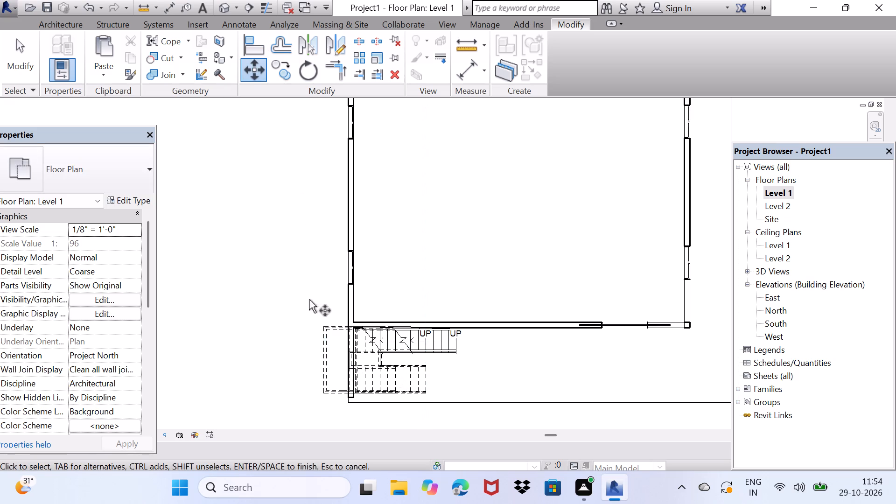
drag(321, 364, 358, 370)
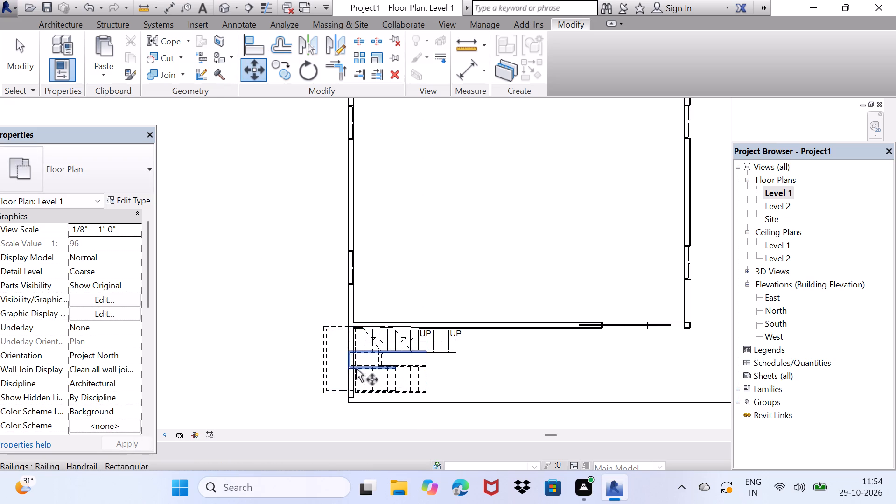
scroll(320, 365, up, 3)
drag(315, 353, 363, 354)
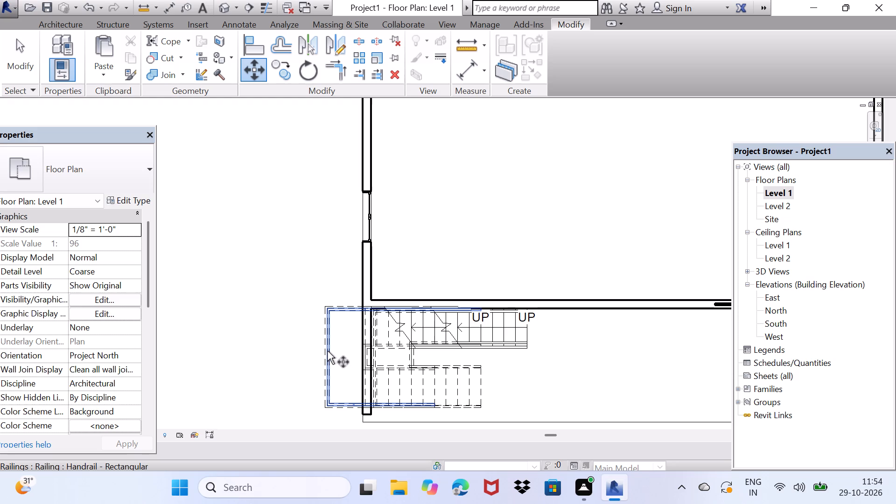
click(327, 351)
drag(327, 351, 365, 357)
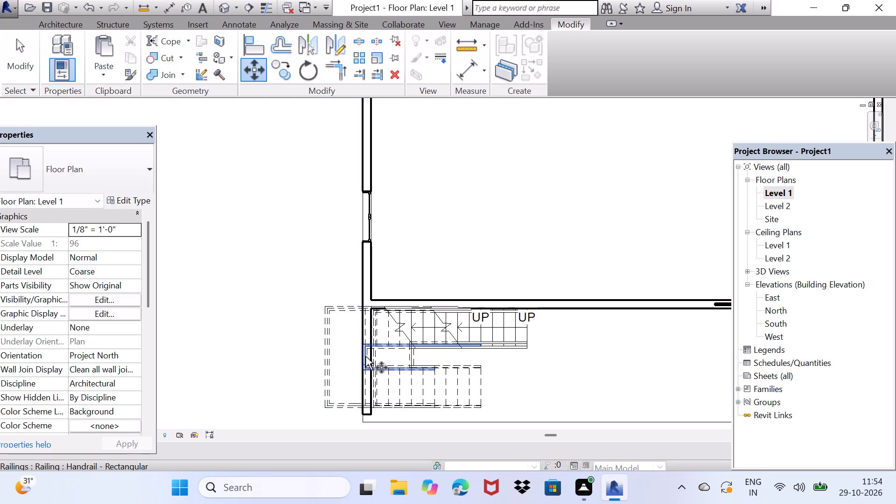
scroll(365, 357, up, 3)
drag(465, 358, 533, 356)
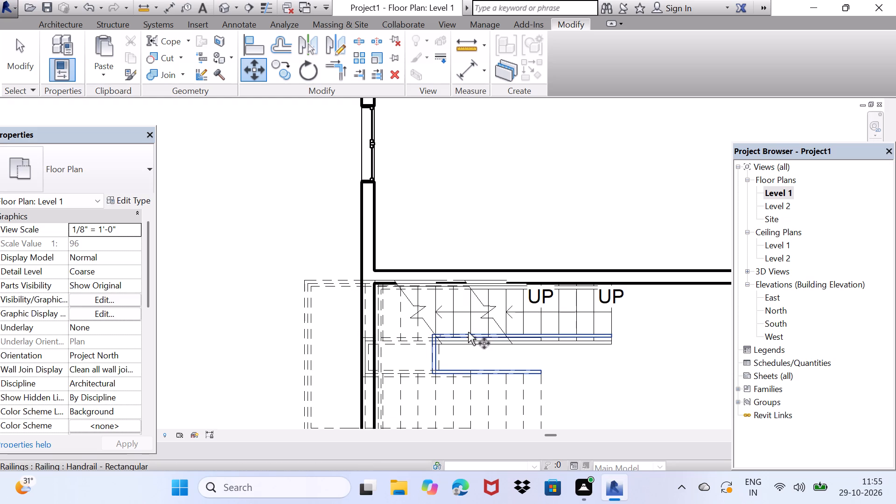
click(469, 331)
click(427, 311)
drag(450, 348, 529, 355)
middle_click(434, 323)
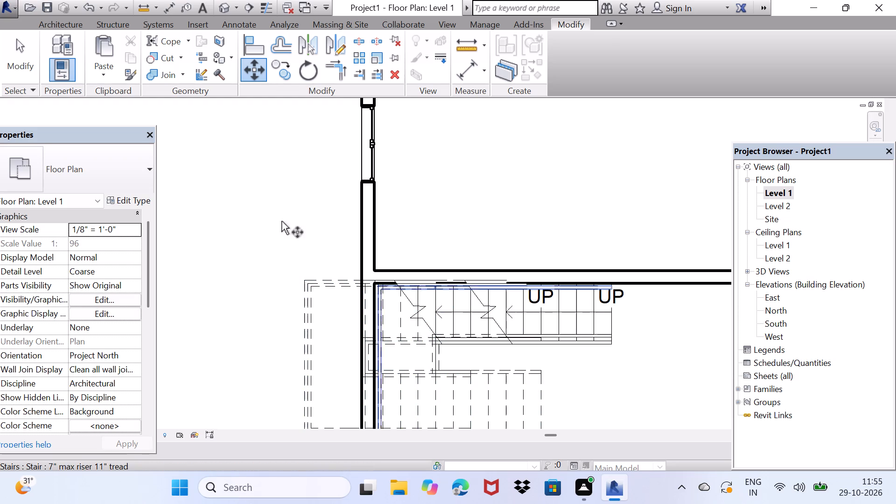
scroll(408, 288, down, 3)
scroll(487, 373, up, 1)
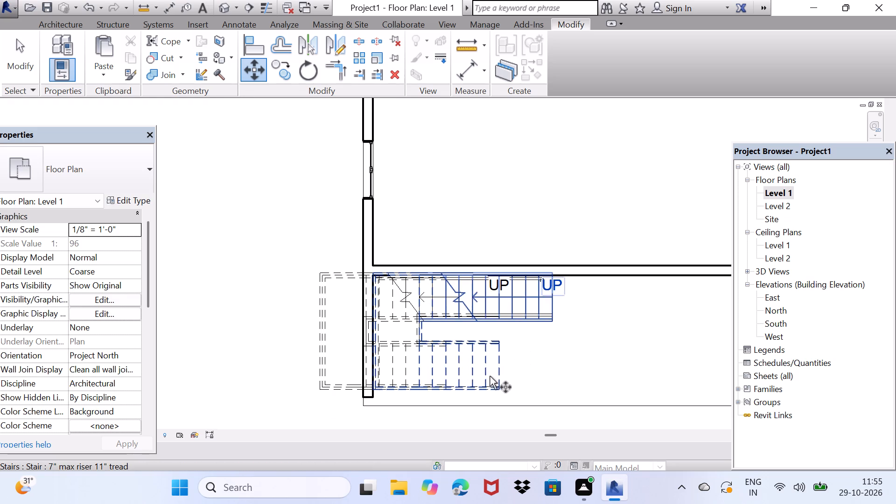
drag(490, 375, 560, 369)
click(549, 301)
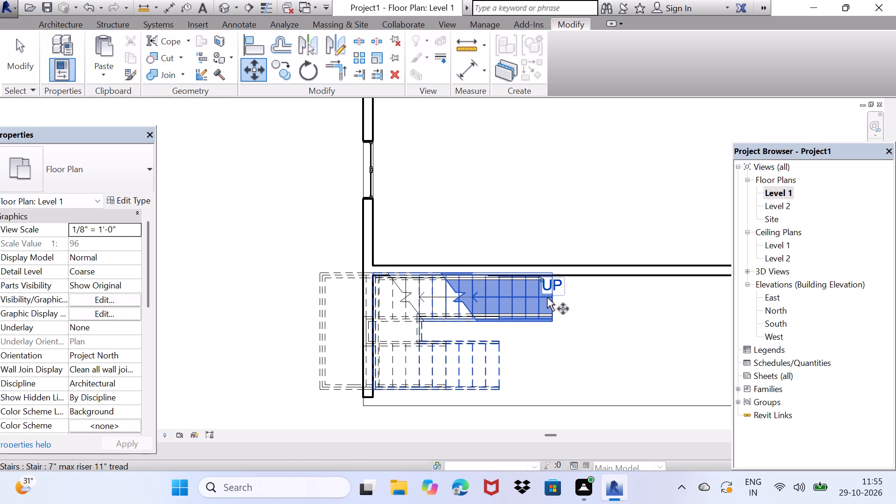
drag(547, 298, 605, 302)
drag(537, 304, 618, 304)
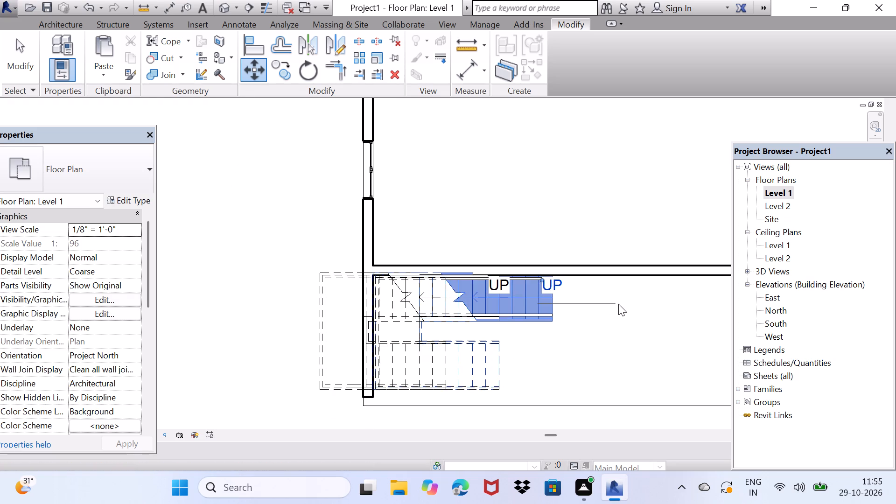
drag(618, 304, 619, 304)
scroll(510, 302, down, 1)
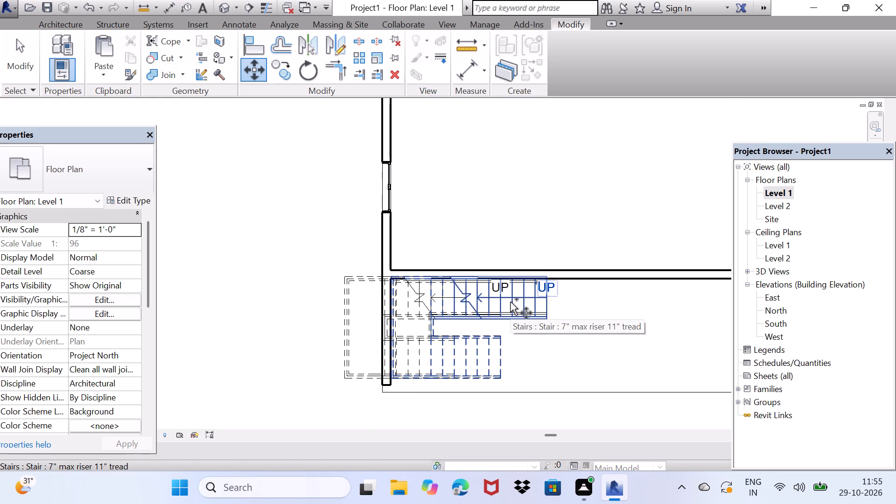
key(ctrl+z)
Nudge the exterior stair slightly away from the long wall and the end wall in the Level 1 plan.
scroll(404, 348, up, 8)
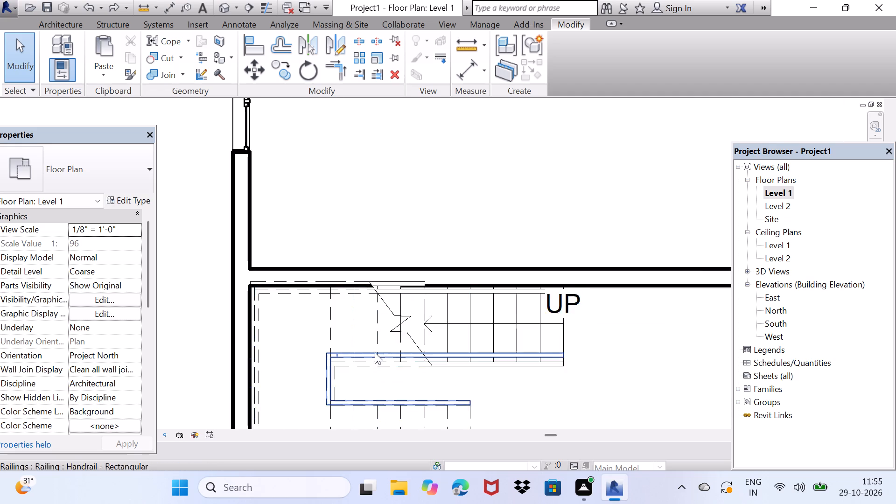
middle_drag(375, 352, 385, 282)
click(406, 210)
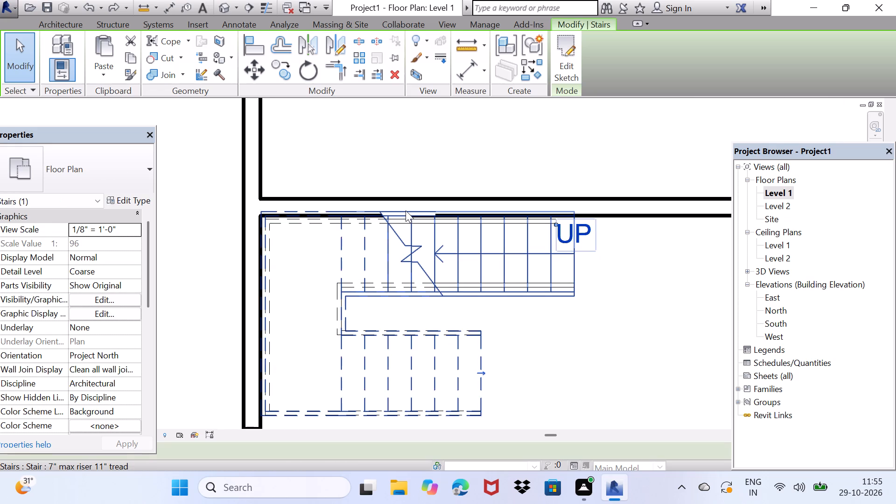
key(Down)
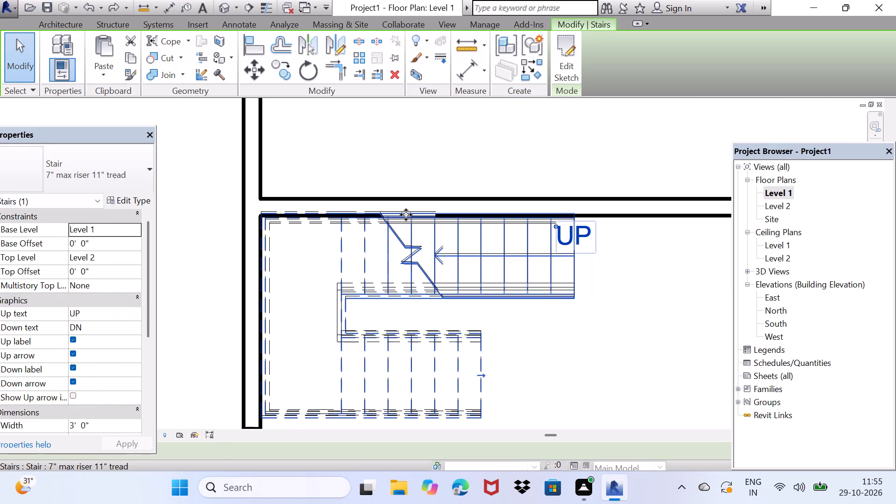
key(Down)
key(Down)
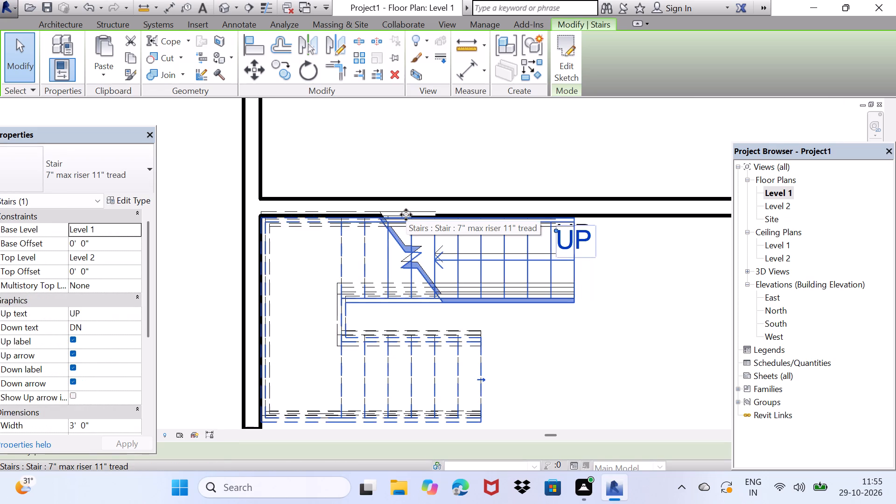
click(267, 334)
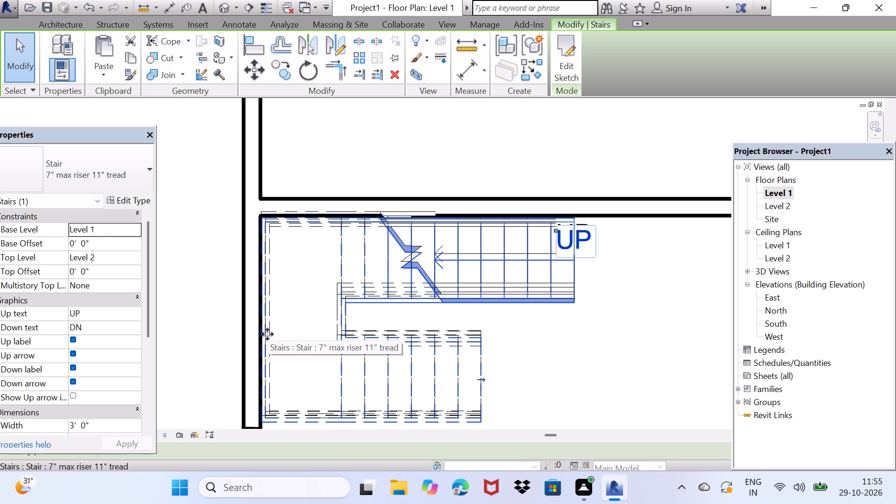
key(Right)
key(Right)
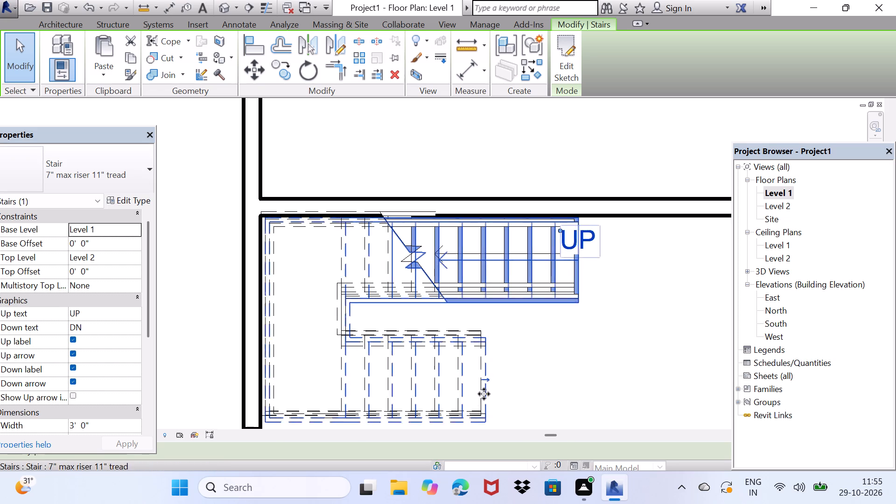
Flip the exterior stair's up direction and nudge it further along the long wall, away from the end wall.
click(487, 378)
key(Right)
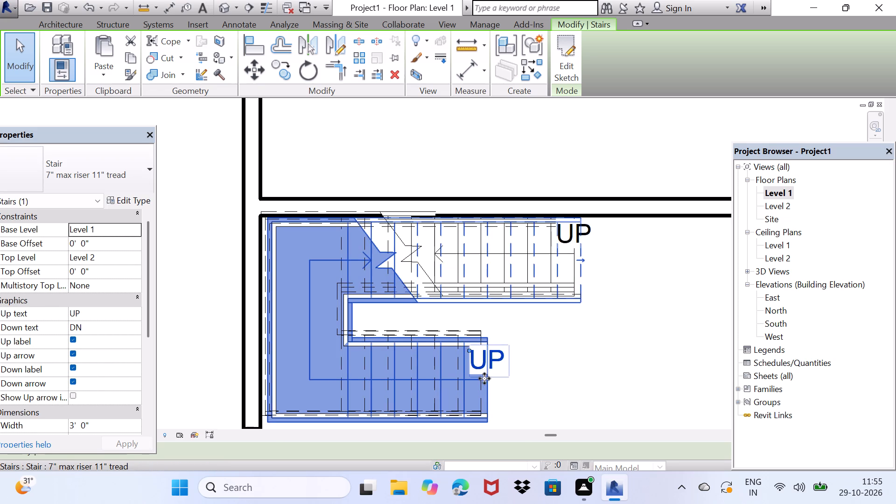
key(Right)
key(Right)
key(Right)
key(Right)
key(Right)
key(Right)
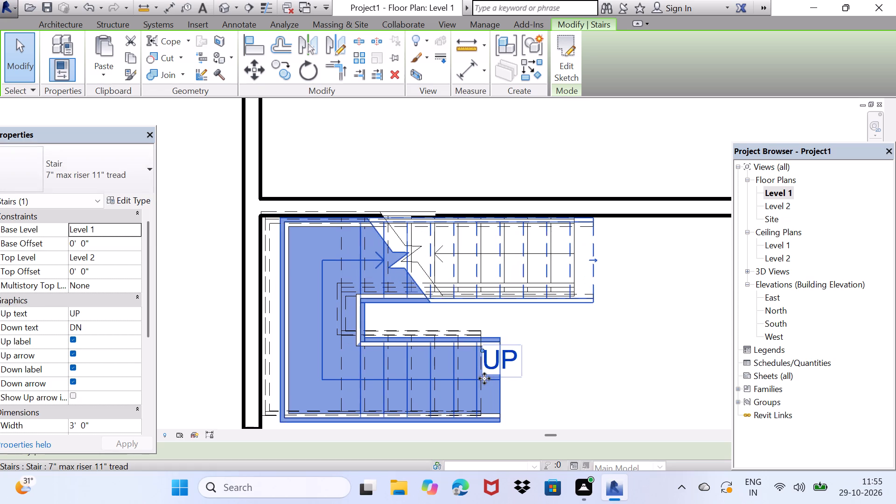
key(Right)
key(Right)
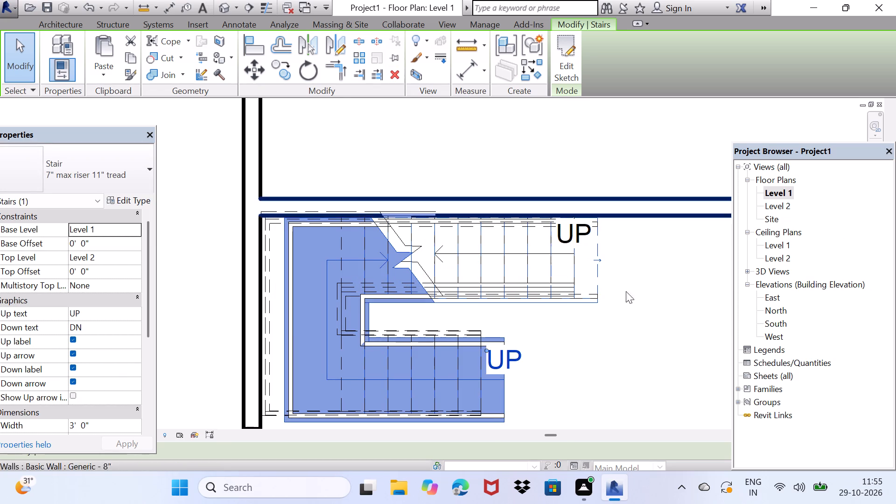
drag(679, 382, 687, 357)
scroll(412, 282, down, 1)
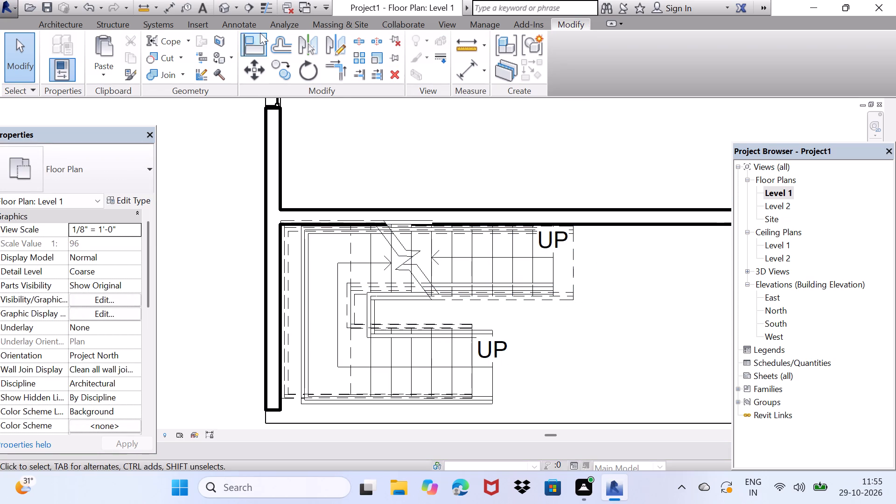
Check the exterior stair in the 3D view and undo its nudges, flip and earlier edits, including the extra lowest-storey stair.
click(220, 0)
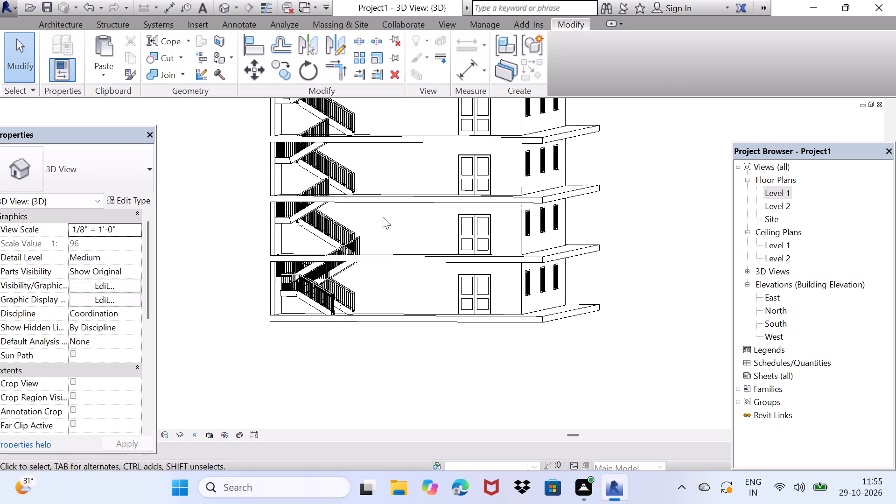
scroll(342, 238, up, 3)
middle_drag(343, 245, 356, 238)
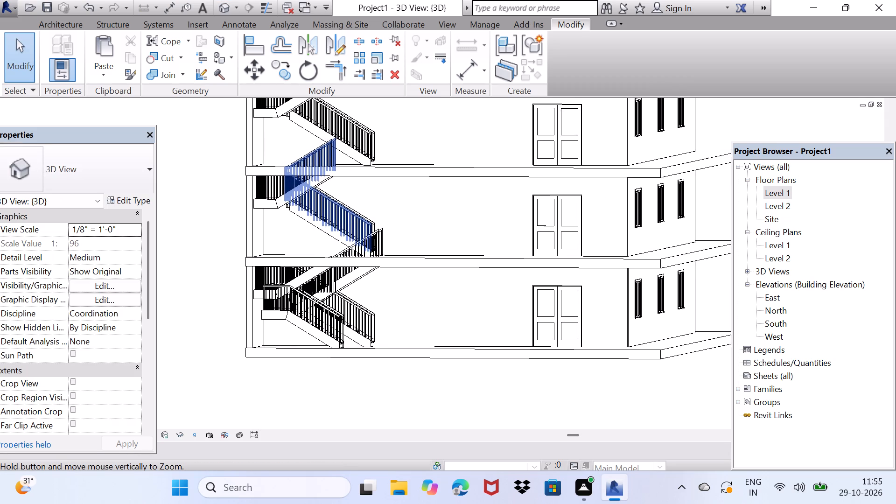
middle_drag(356, 238, 364, 264)
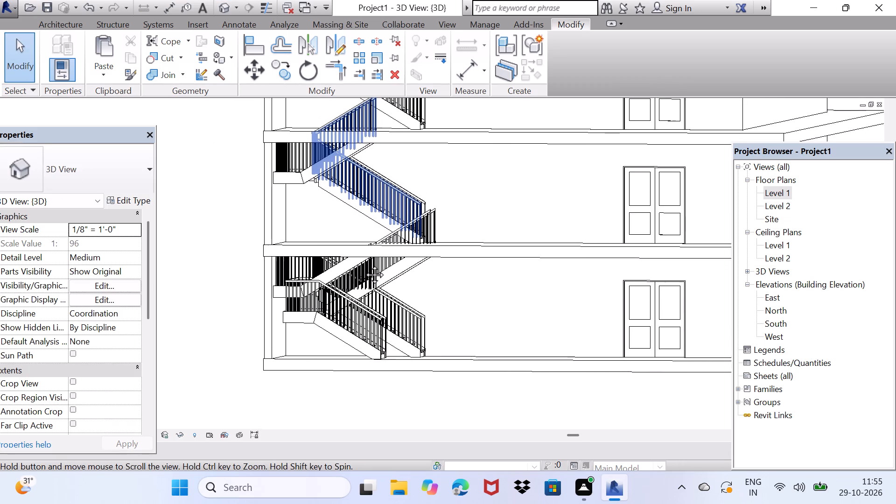
middle_drag(364, 264, 321, 248)
key(ctrl+z)
key(ctrl+z)
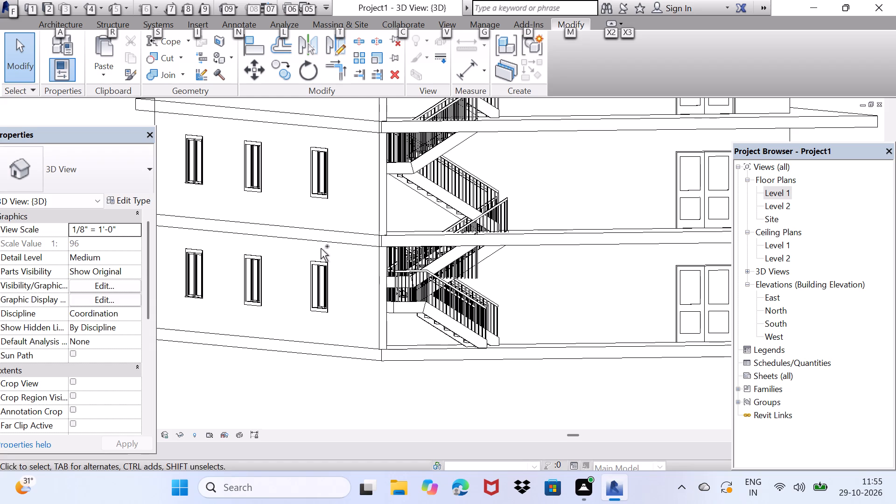
key(ctrl+z)
key(ctrl+z)
key(ctrl+z)
key(ctrl+z)
key(ctrl+z)
key(ctrl+z)
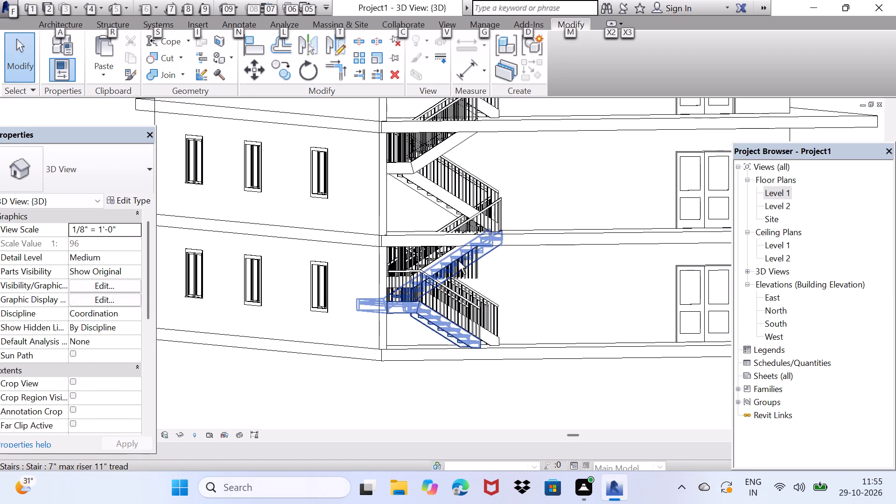
key(ctrl+z)
scroll(482, 241, up, 6)
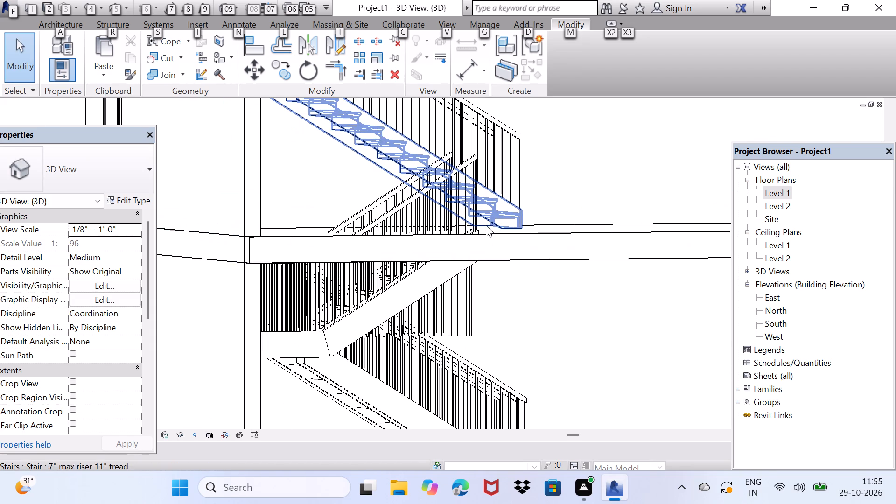
middle_drag(486, 225, 428, 239)
scroll(435, 236, down, 7)
key(Escape)
scroll(428, 255, down, 5)
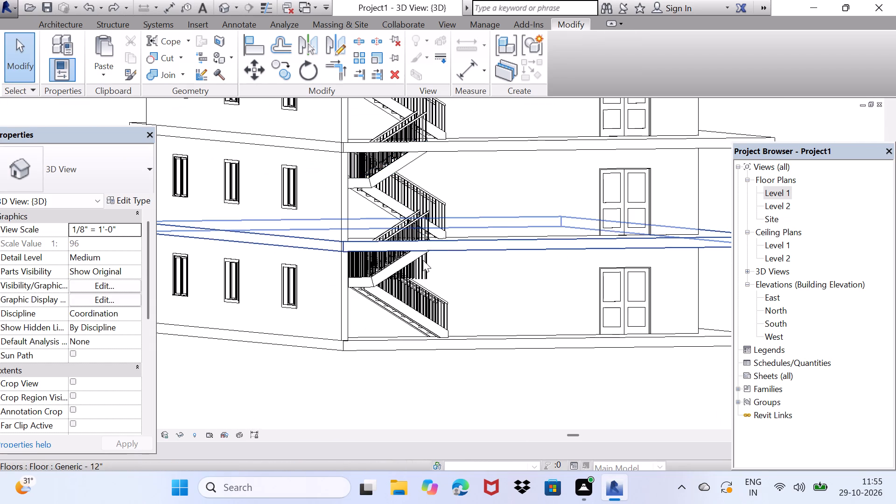
Copy the Level 1 floor slab to the clipboard and paste it aligned to Level 4.
click(489, 307)
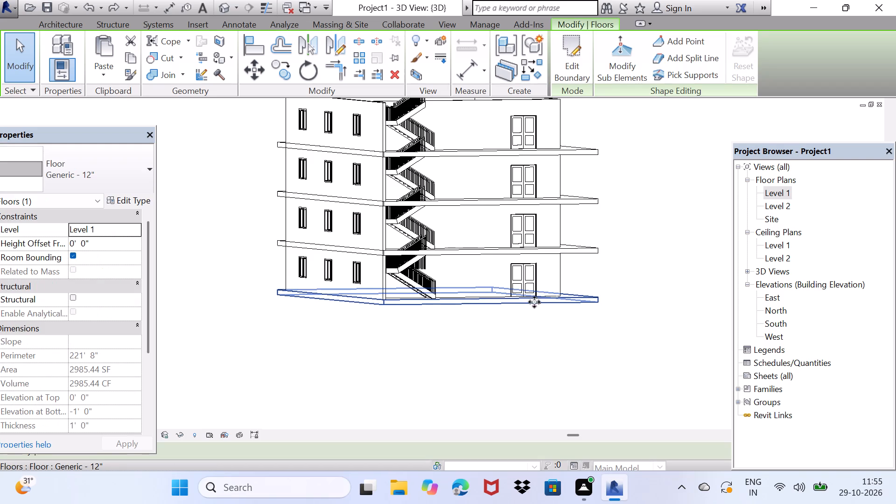
middle_drag(535, 301, 527, 308)
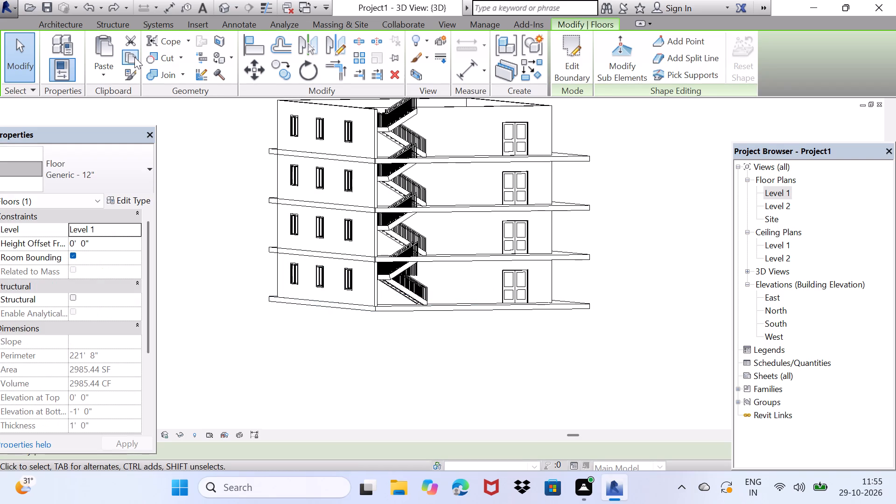
click(134, 57)
click(126, 61)
click(102, 70)
click(123, 134)
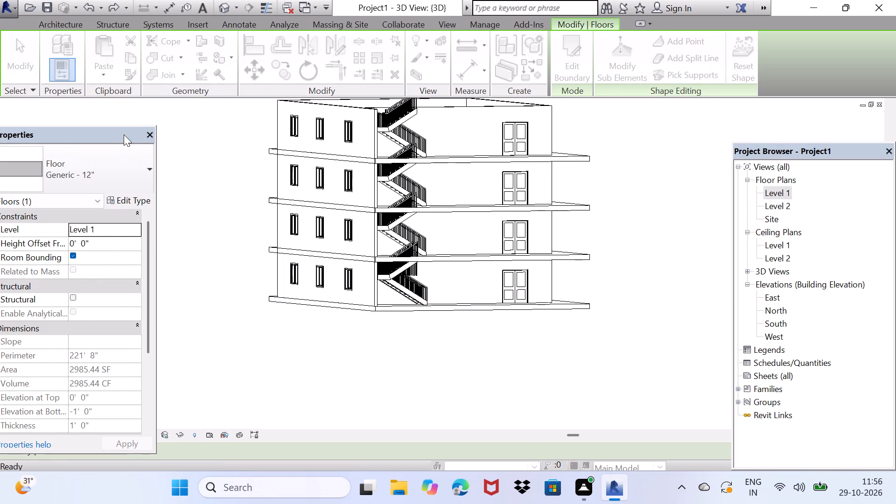
click(371, 181)
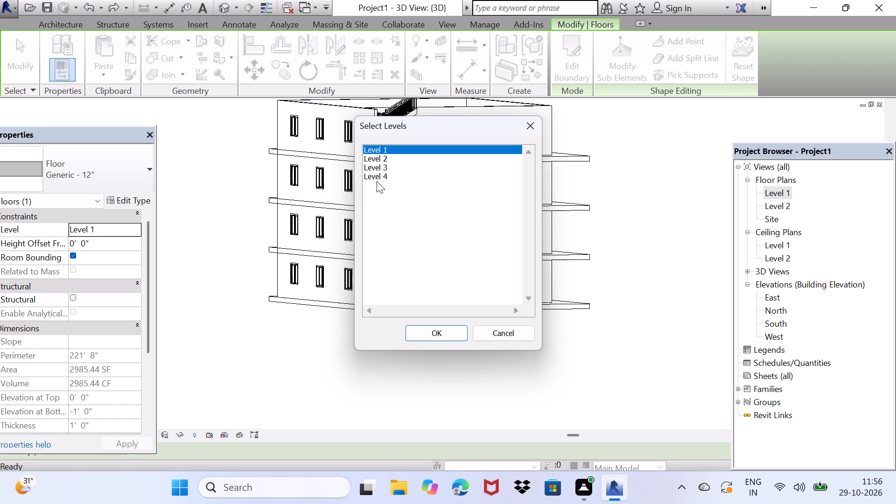
click(378, 175)
click(420, 329)
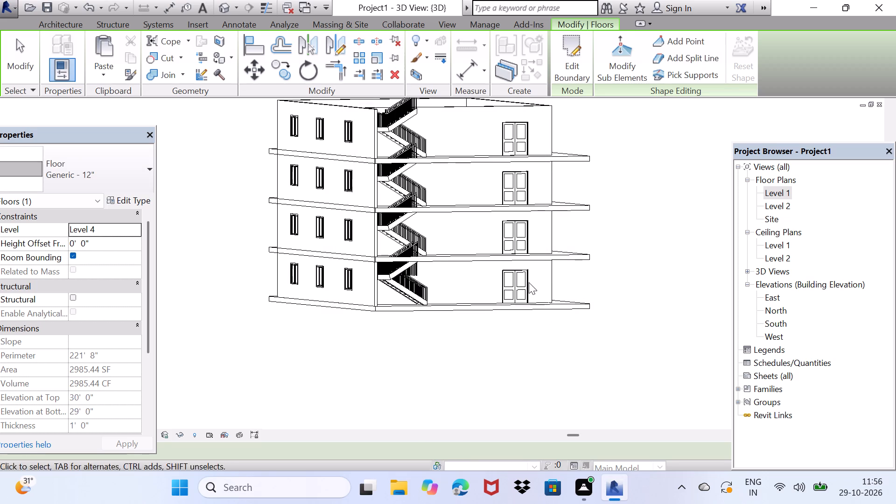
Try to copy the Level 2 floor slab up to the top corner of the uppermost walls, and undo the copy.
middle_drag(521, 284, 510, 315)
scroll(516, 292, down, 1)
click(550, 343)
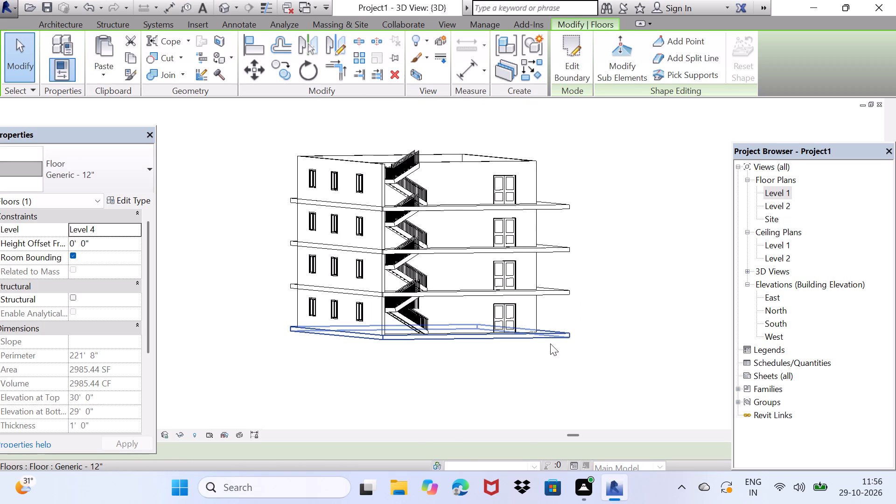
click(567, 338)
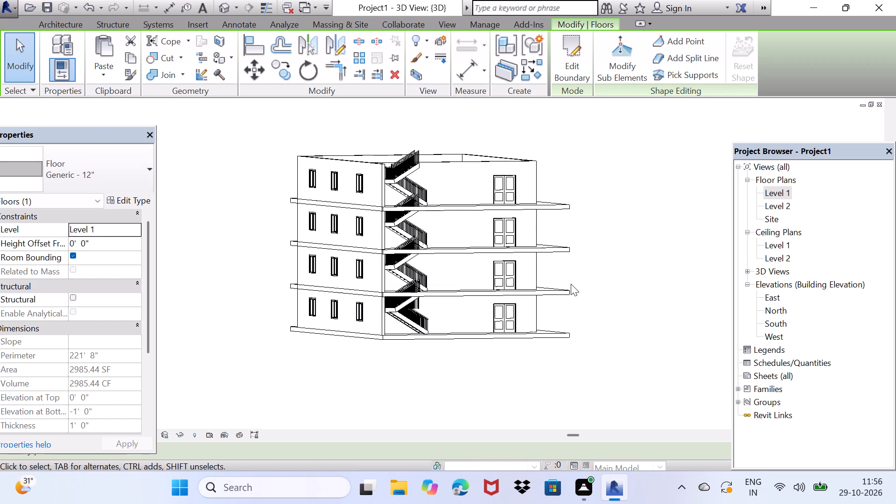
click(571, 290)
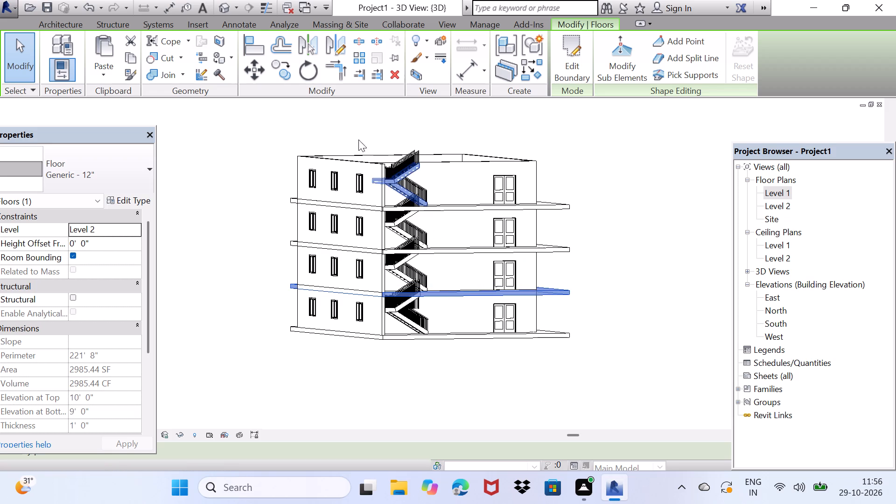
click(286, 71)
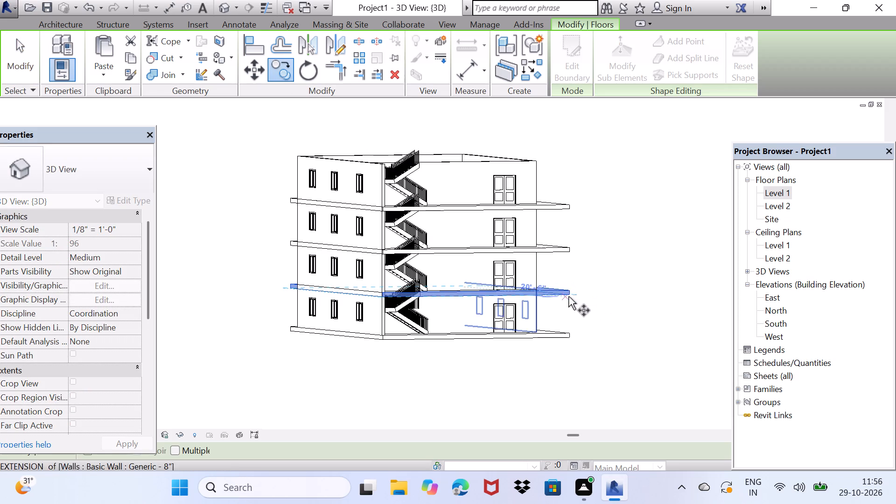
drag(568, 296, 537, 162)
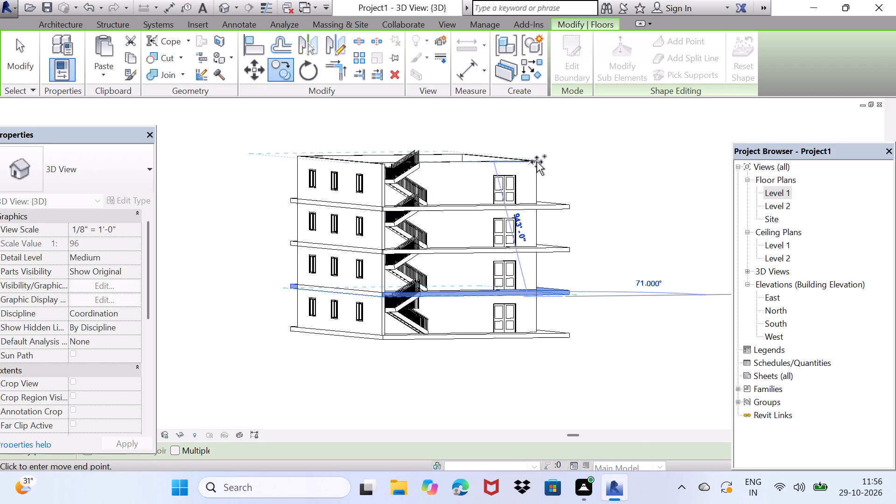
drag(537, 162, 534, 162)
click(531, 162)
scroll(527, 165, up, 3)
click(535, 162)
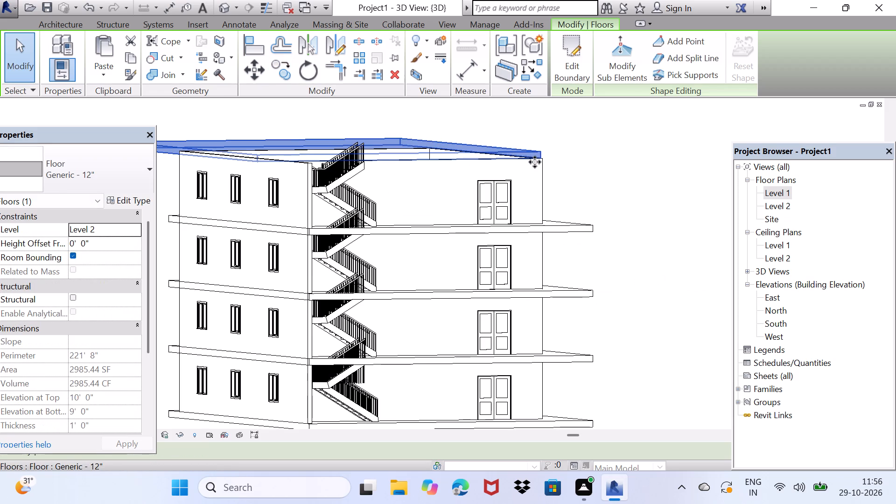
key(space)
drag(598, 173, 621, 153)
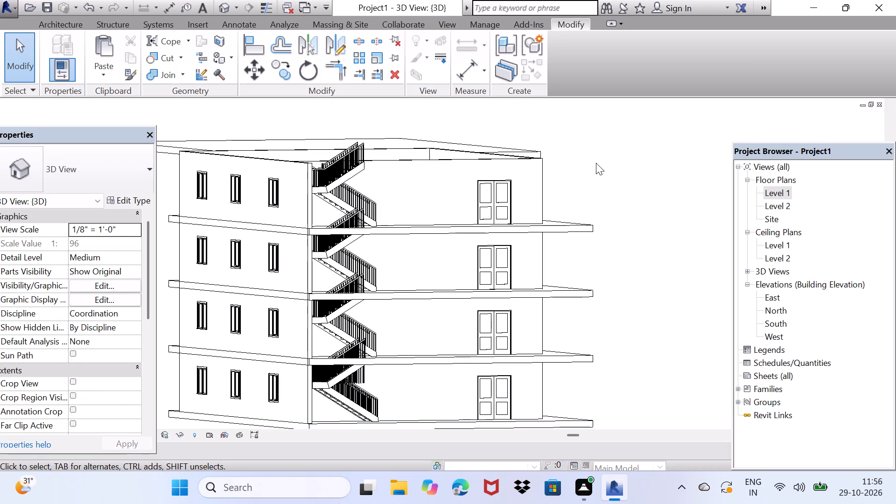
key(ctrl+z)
In the East elevation, move the Level 1 floor slab vertically up to the top of the uppermost walls as the roof slab.
scroll(598, 182, down, 2)
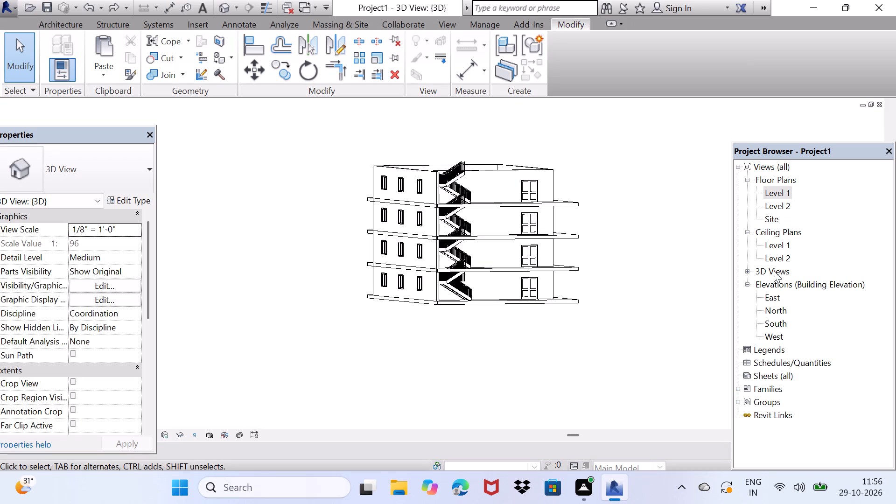
double_click(776, 294)
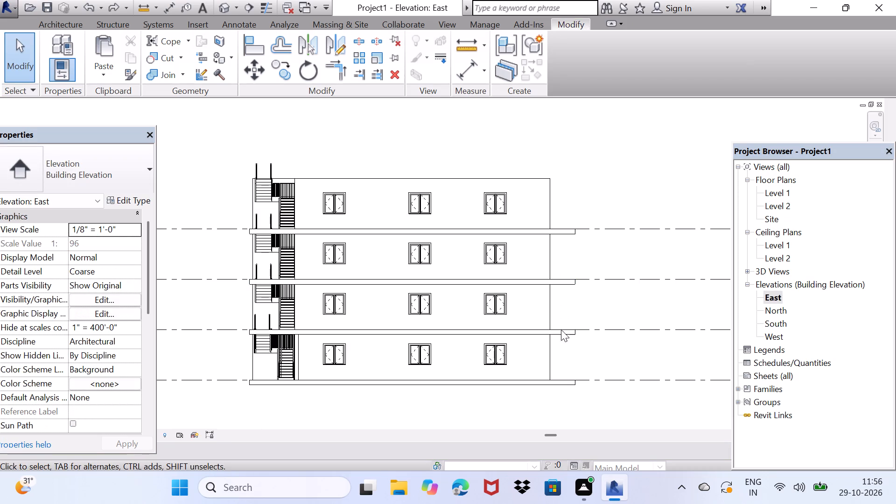
click(562, 381)
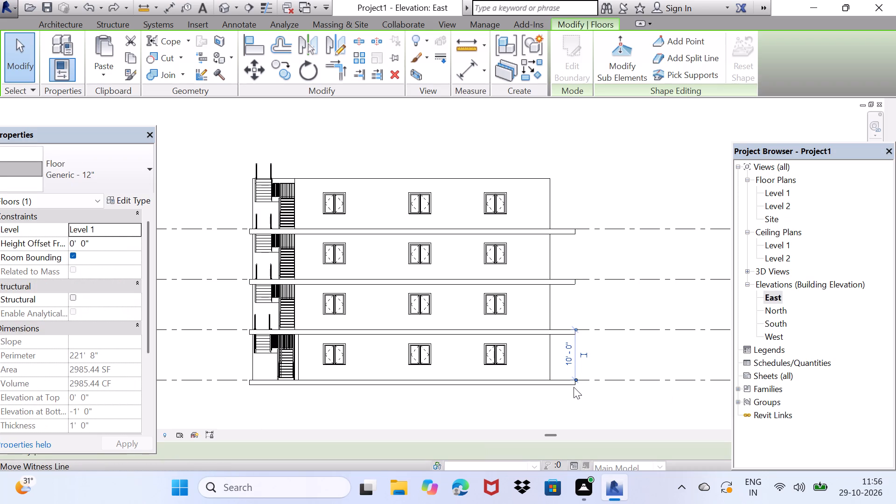
click(253, 70)
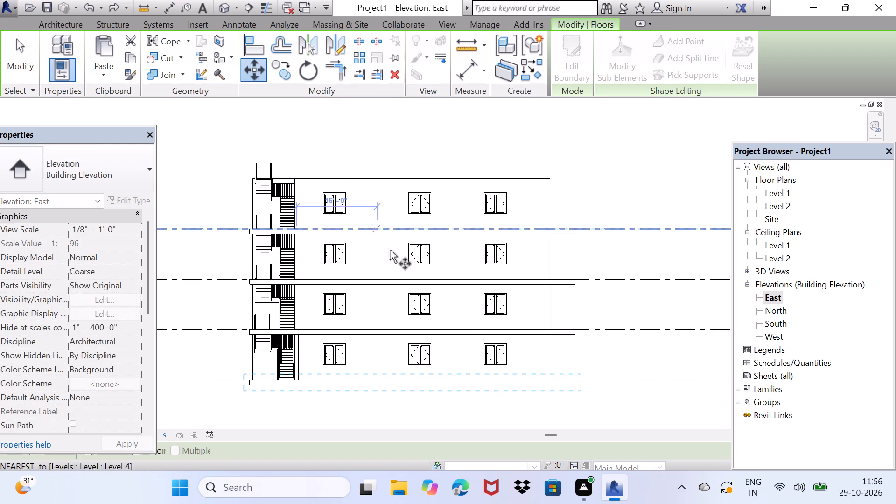
drag(577, 386, 574, 306)
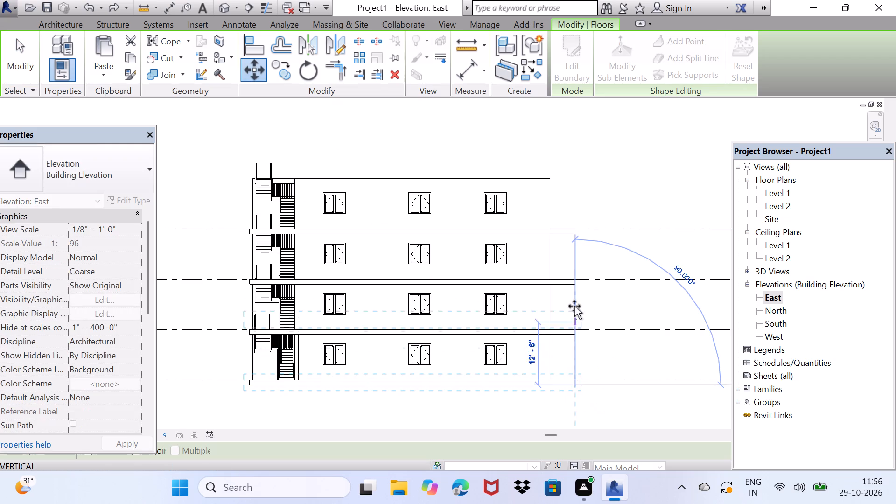
drag(574, 306, 564, 178)
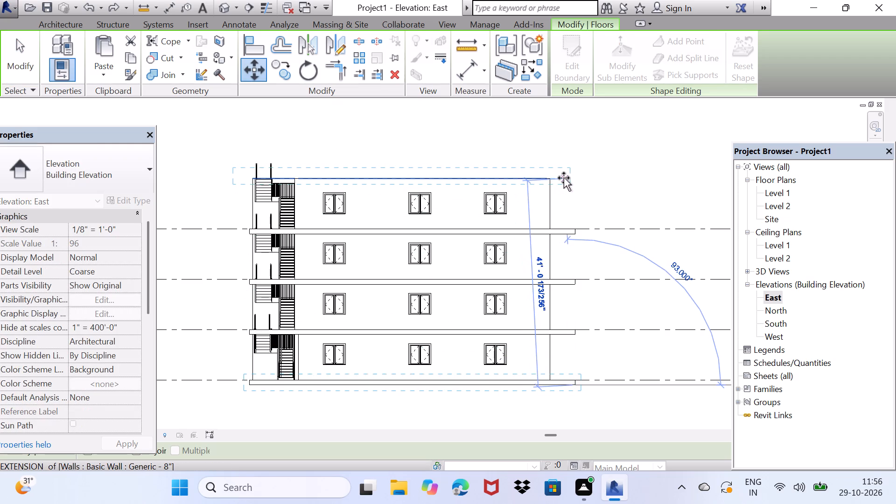
drag(564, 178, 574, 178)
click(575, 178)
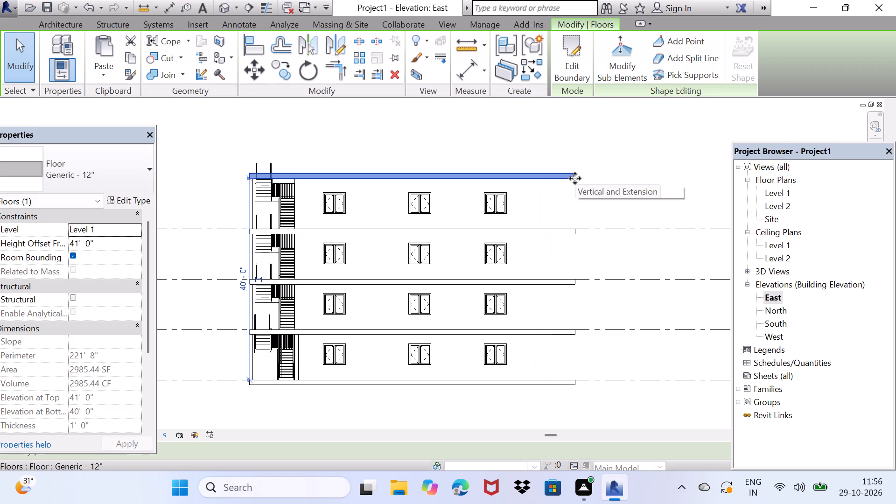
key(space)
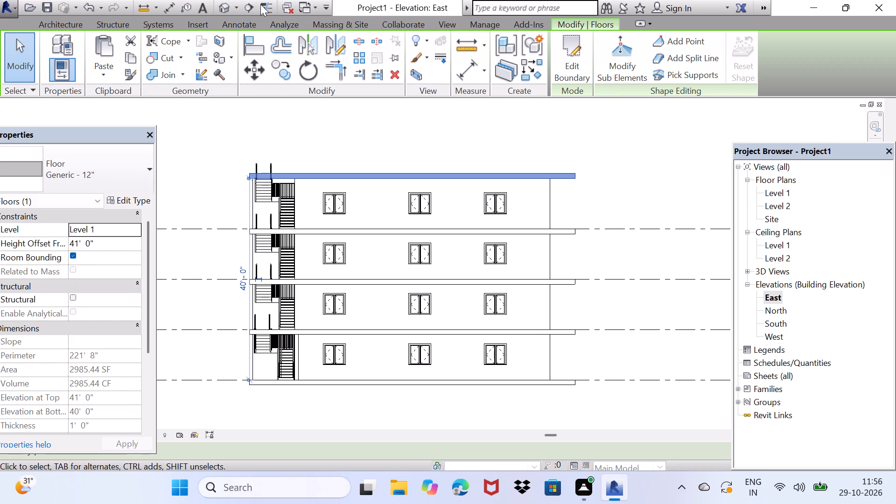
In the 3D view, nudge the top-storey stair's outer railing down where it projects through the roof slab.
click(220, 7)
scroll(465, 185, up, 3)
middle_drag(476, 178, 442, 192)
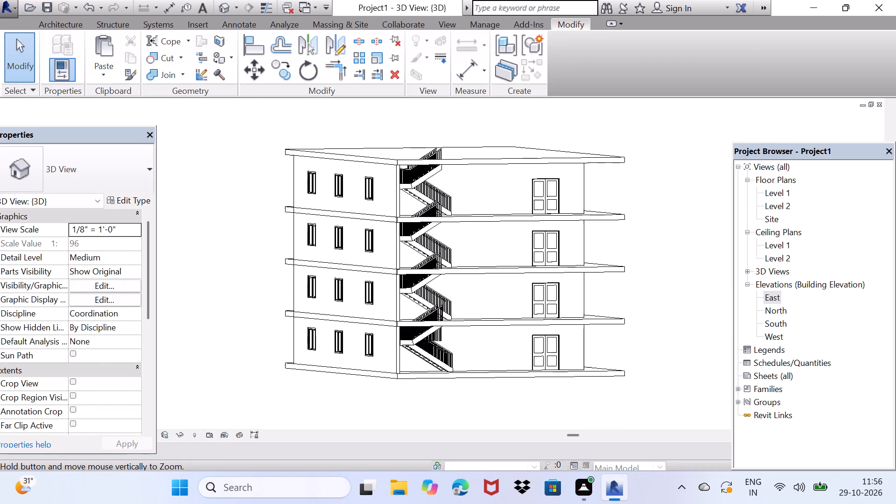
middle_drag(442, 192, 454, 203)
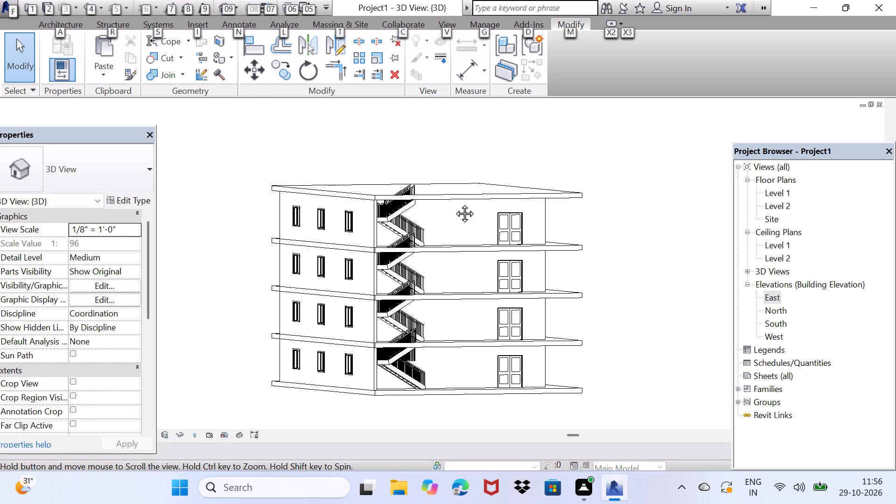
middle_drag(454, 203, 407, 235)
scroll(358, 233, up, 7)
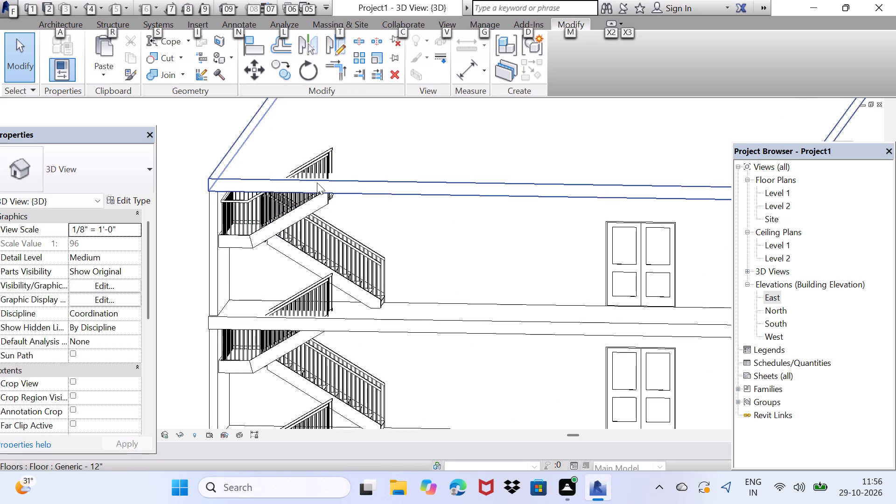
click(331, 154)
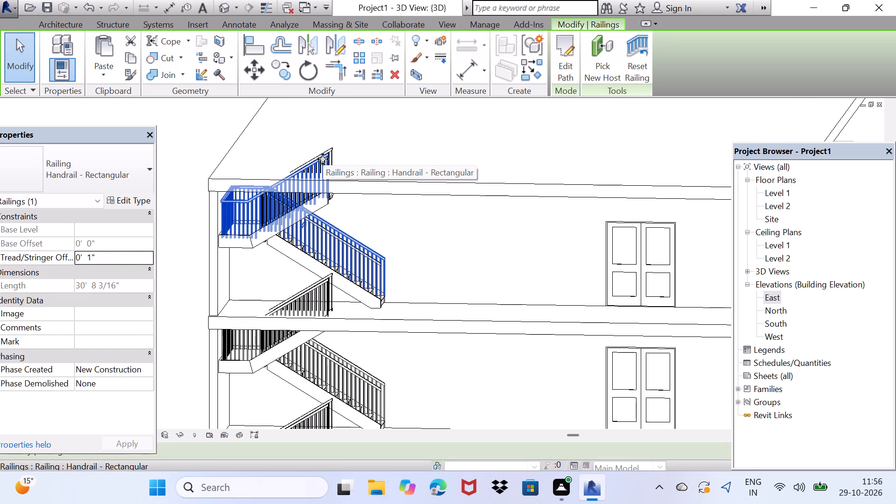
key(Down)
key(Down)
key(Down)
key(Down)
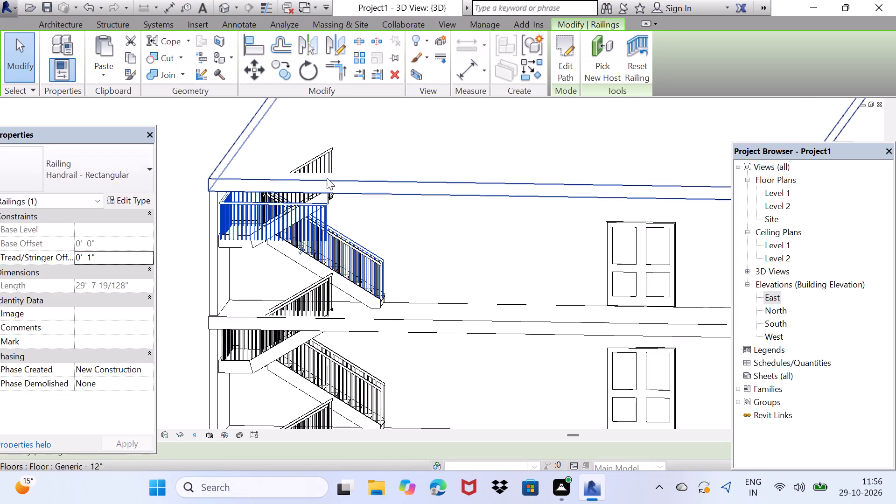
Try nudging the top-storey stair's inner railing down from the roof slab, and delete that railing.
click(329, 149)
key(Down)
key(Down)
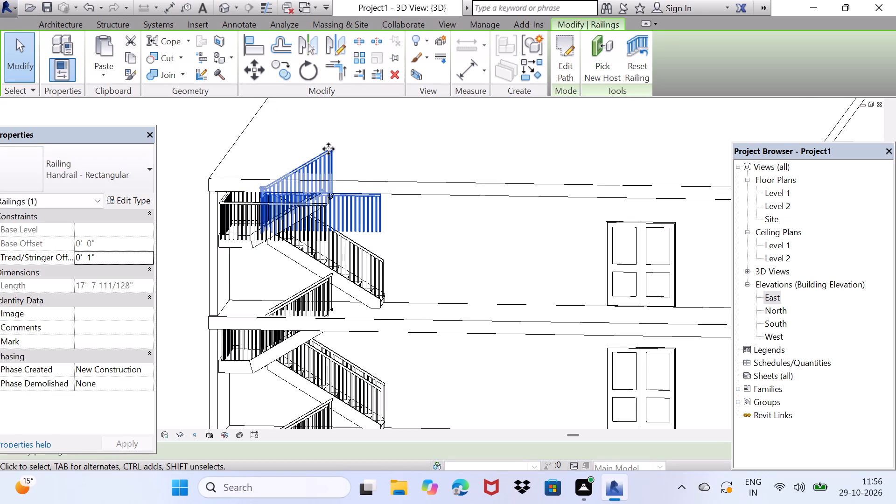
key(Down)
key(Down)
key(Down)
key(Down)
key(Down)
key(Down)
key(Down)
key(Down)
key(Down)
key(Down)
key(Down)
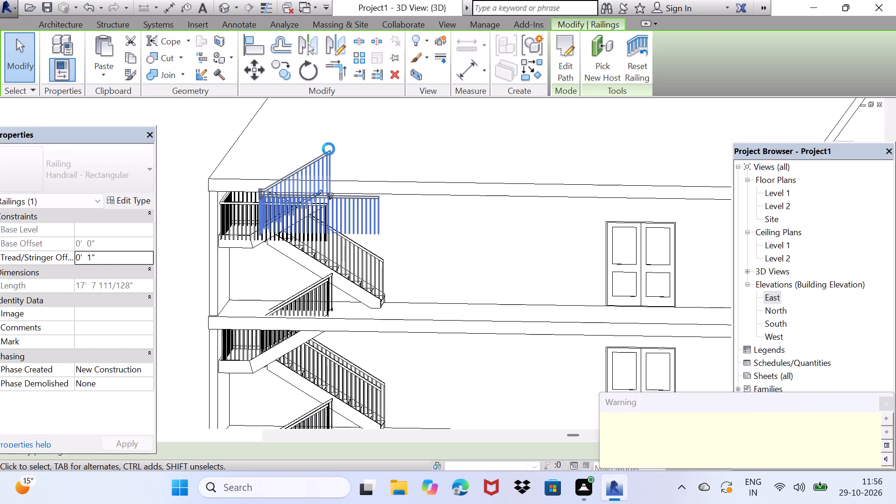
key(Down)
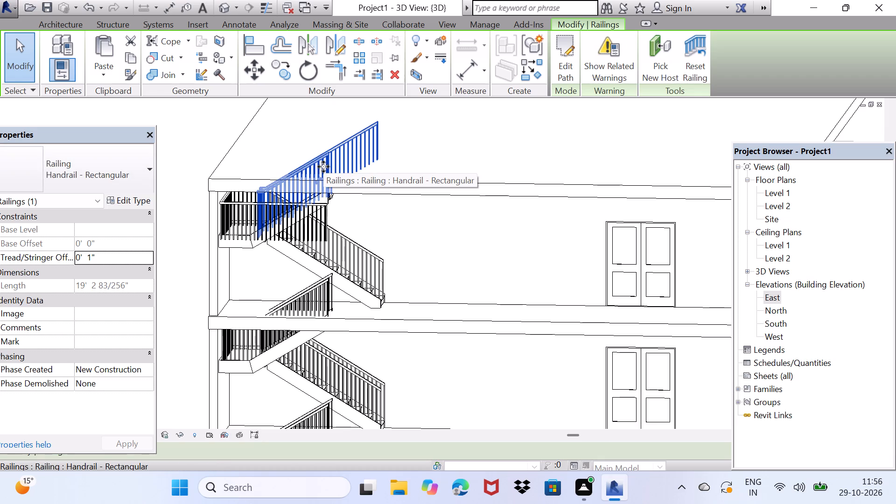
key(BackSpace)
key(Delete)
scroll(322, 220, up, 1)
key(space)
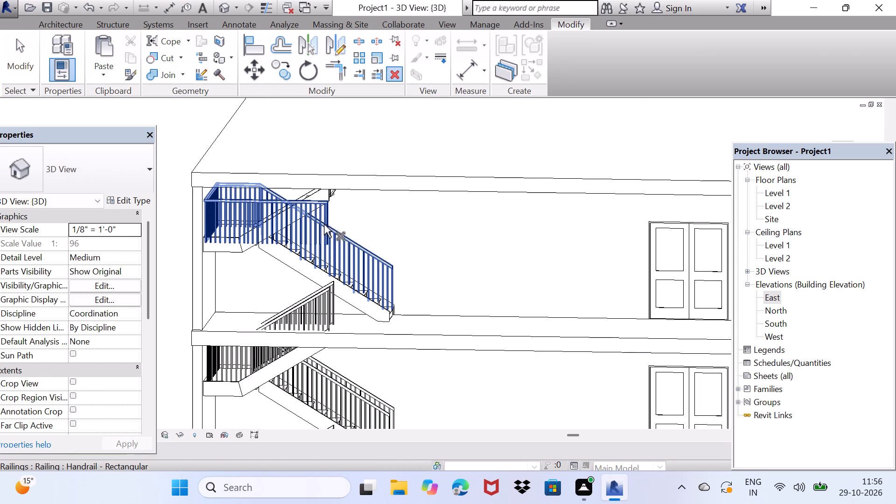
scroll(320, 234, down, 3)
key(Escape)
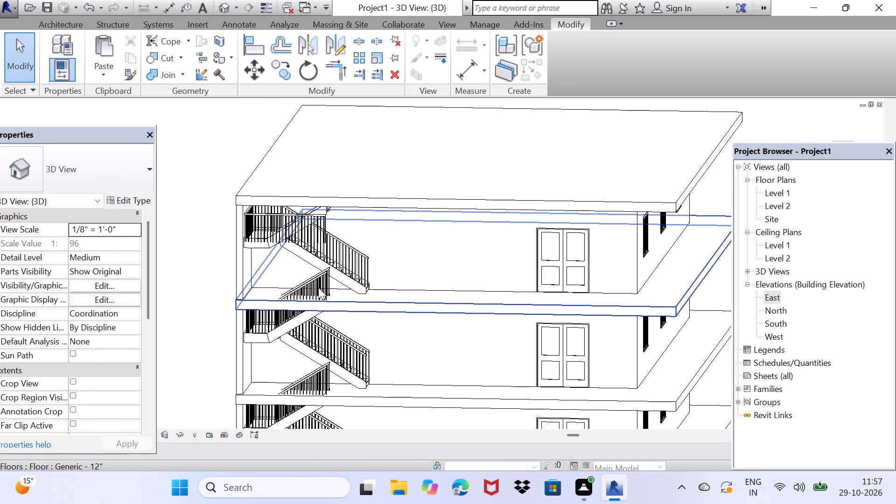
Examine the capped building from several sides in 3D, looking at the stair flights and their fit with each floor slab.
scroll(334, 253, down, 4)
middle_drag(302, 304, 395, 267)
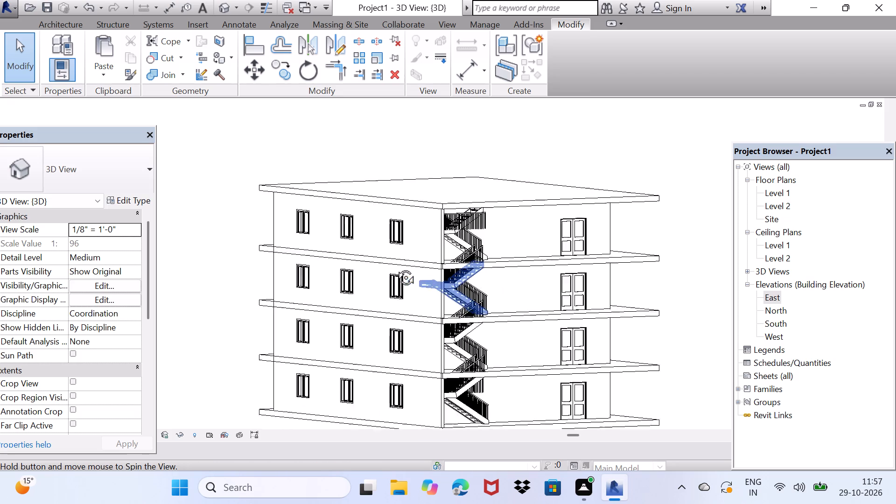
middle_drag(395, 267, 378, 345)
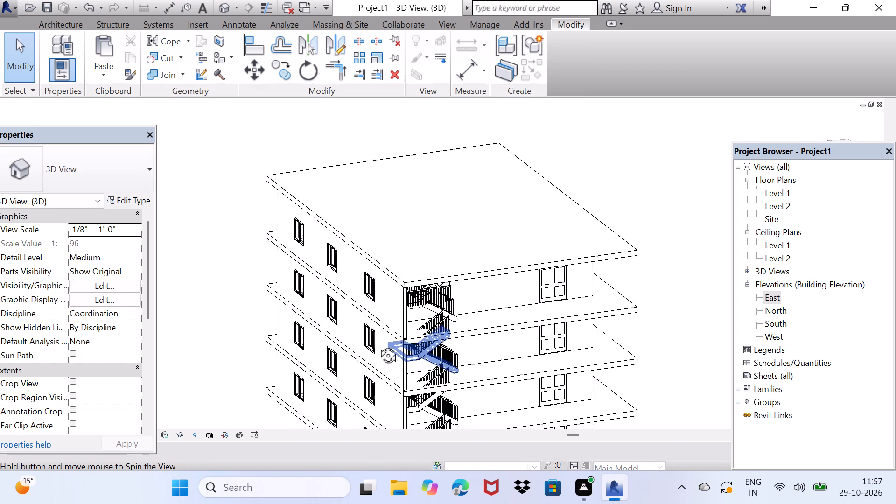
middle_drag(378, 345, 335, 297)
scroll(360, 308, down, 3)
shift+middle_drag(386, 332, 368, 279)
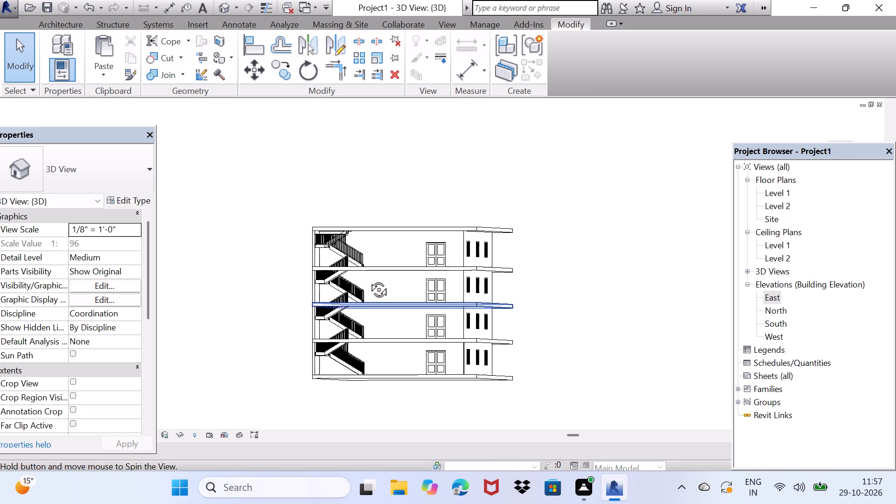
shift+middle_drag(368, 279, 370, 273)
scroll(364, 317, up, 2)
middle_drag(364, 317, 308, 294)
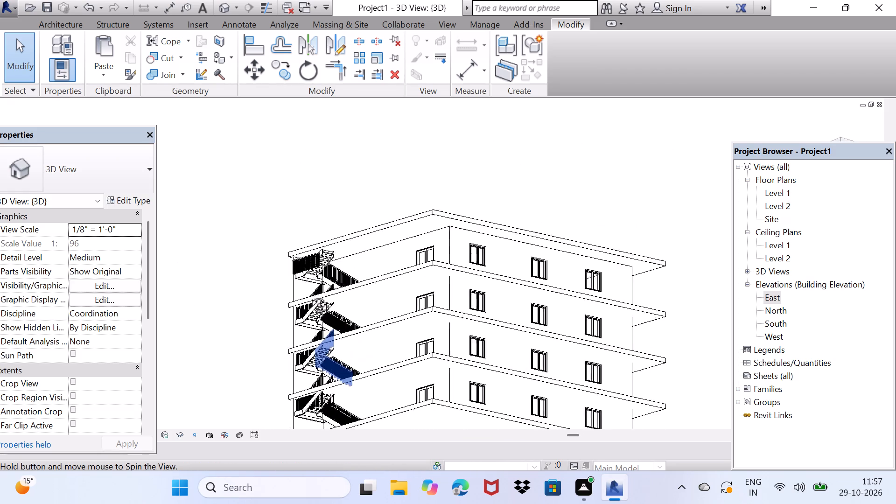
middle_drag(308, 294, 417, 370)
scroll(468, 413, up, 1)
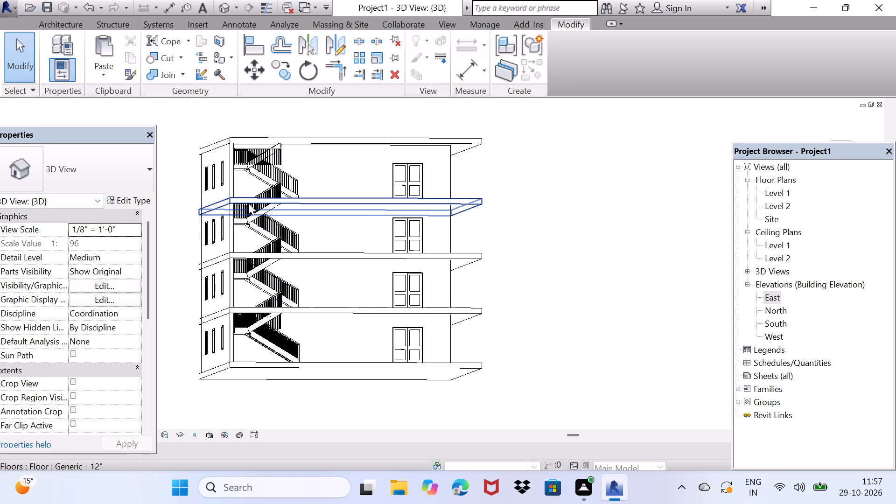
scroll(203, 184, up, 4)
middle_drag(240, 198, 243, 215)
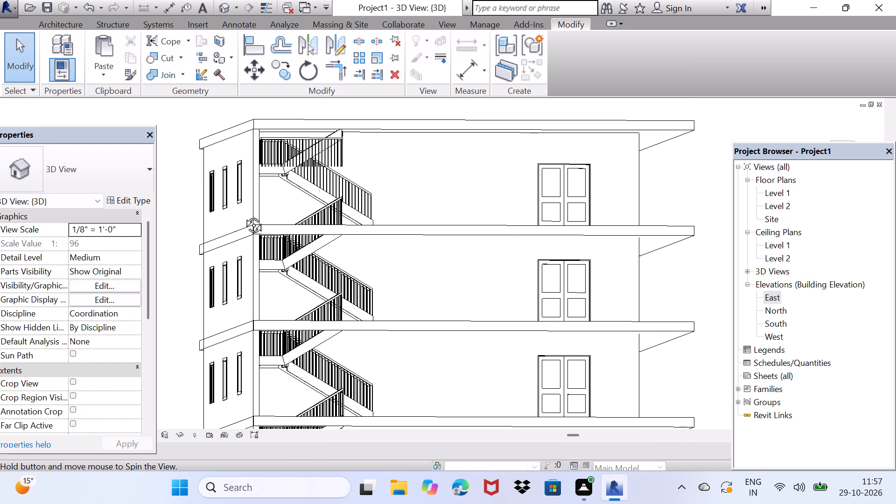
middle_drag(243, 215, 226, 144)
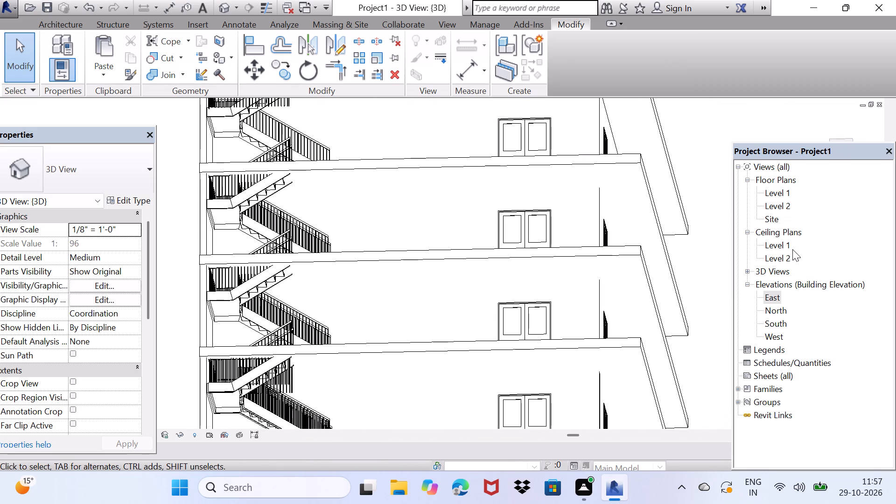
In the Level 1 floor plan, nudge the stair's inner U-shaped railing one increment toward the end wall.
double_click(787, 194)
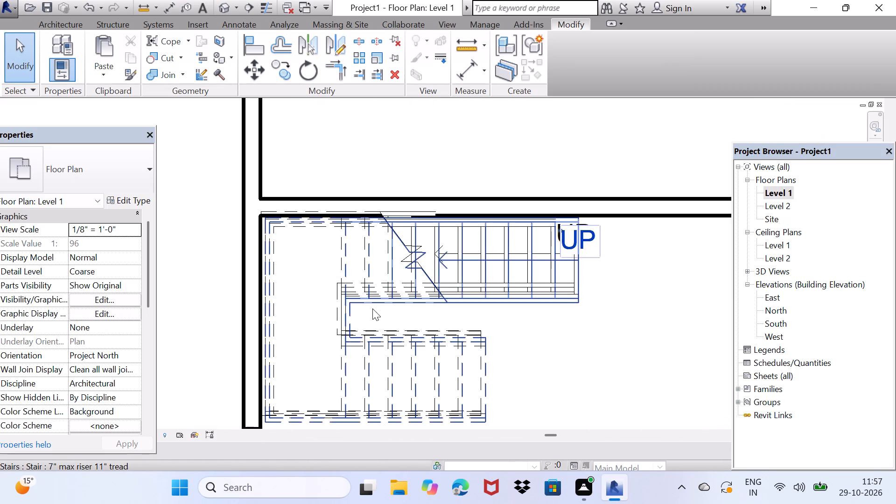
click(295, 308)
click(297, 306)
click(304, 300)
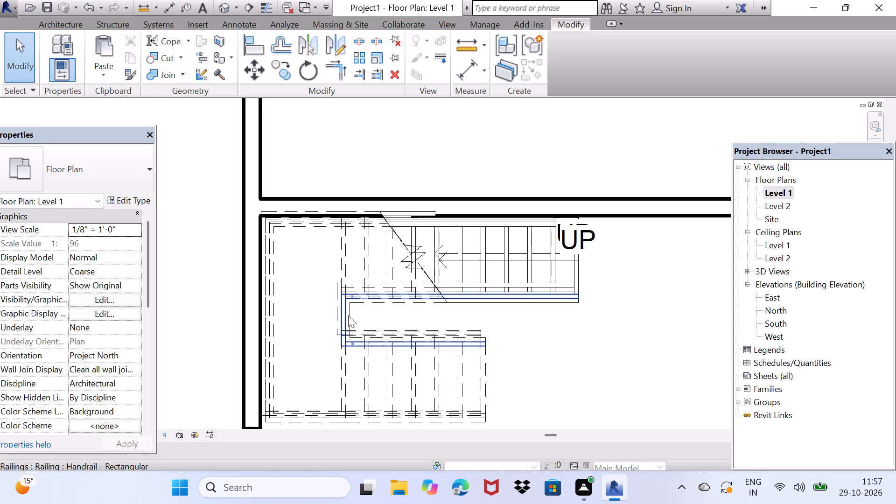
scroll(349, 316, up, 4)
click(336, 315)
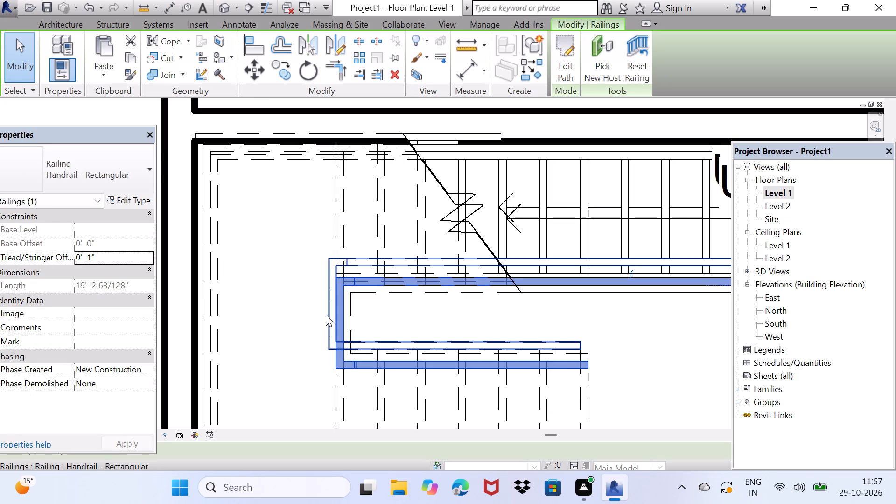
click(326, 315)
key(Left)
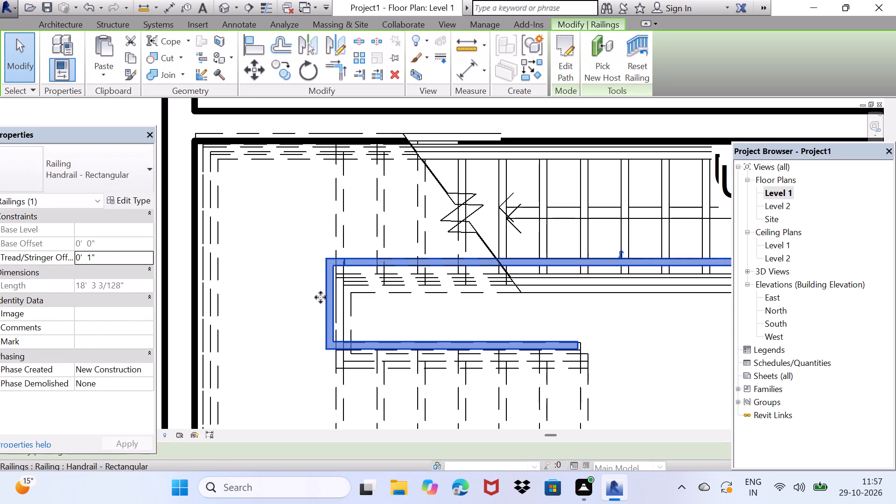
click(298, 295)
double_click(289, 295)
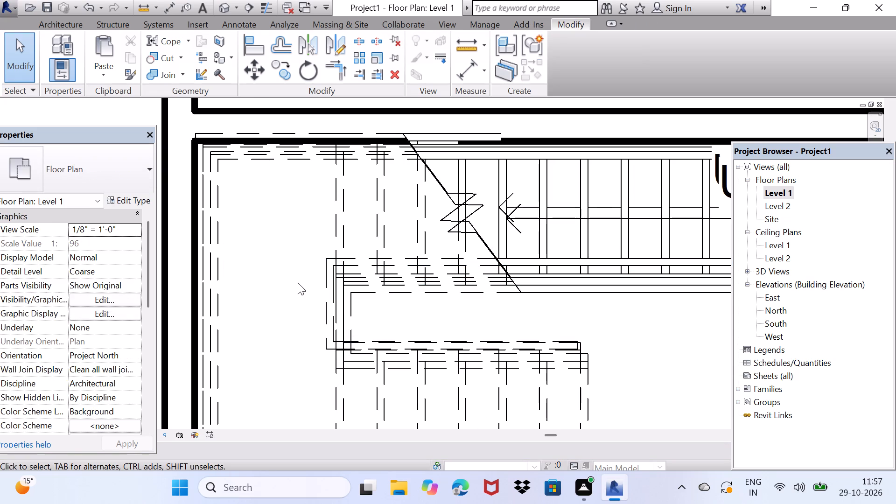
click(298, 283)
click(377, 319)
click(409, 316)
scroll(419, 310, down, 5)
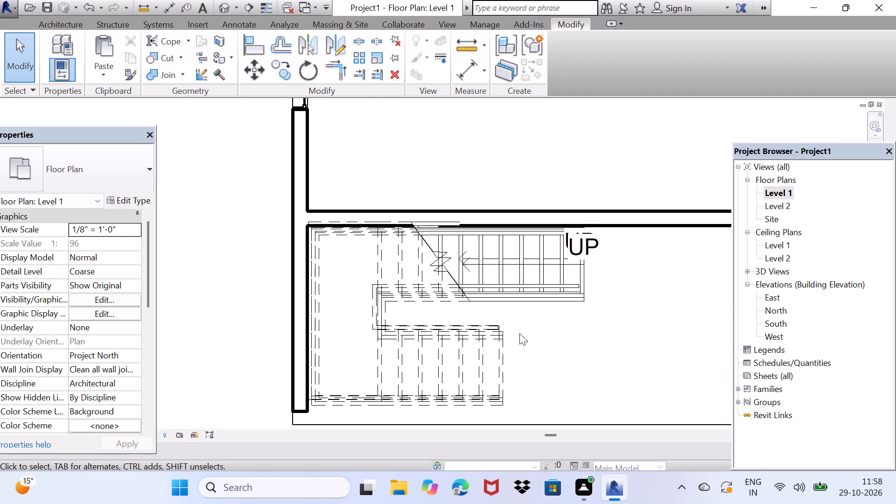
click(519, 333)
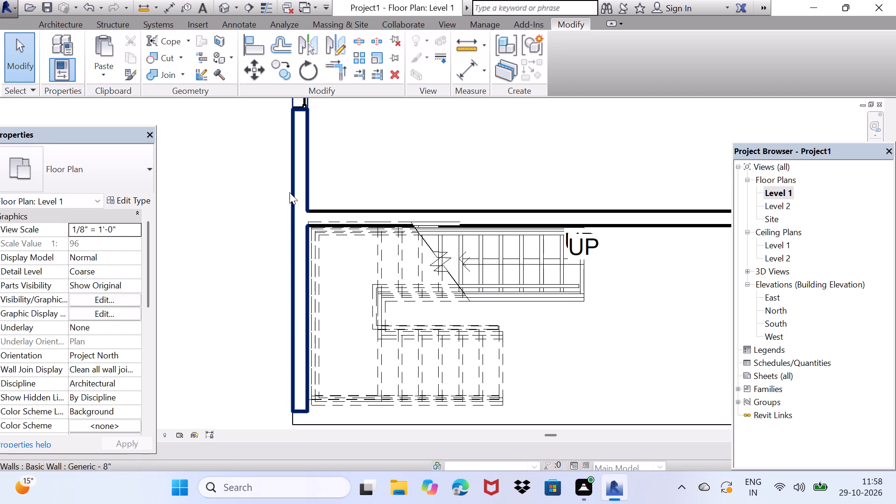
Start a Level 1 shaft opening, sketching a boundary line along the wall and a rectangle around the whole stair, and try to finish the sketch.
click(73, 31)
click(73, 22)
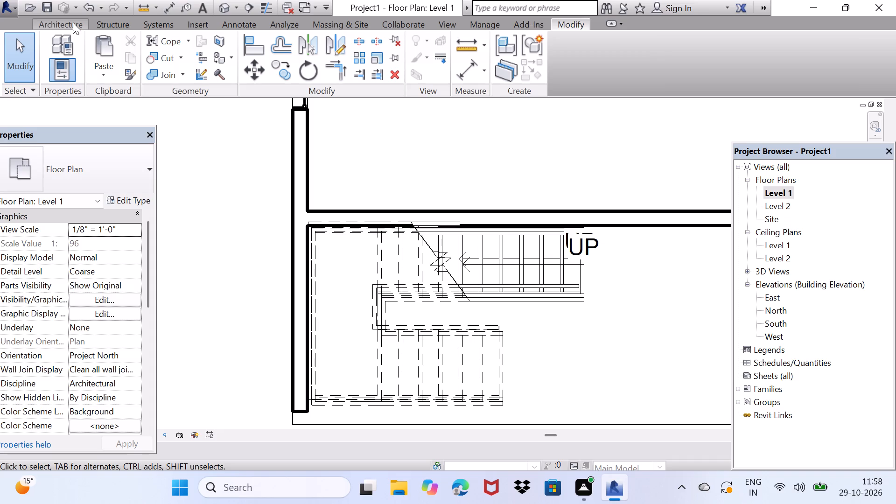
click(659, 44)
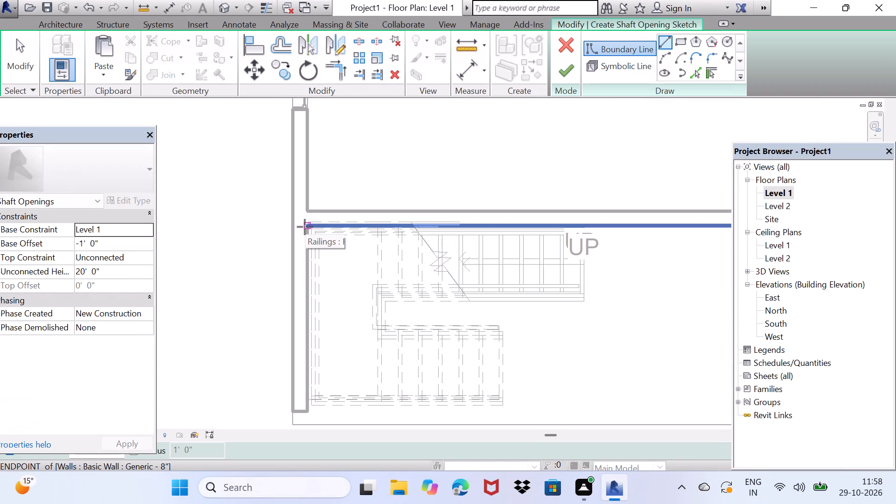
click(305, 227)
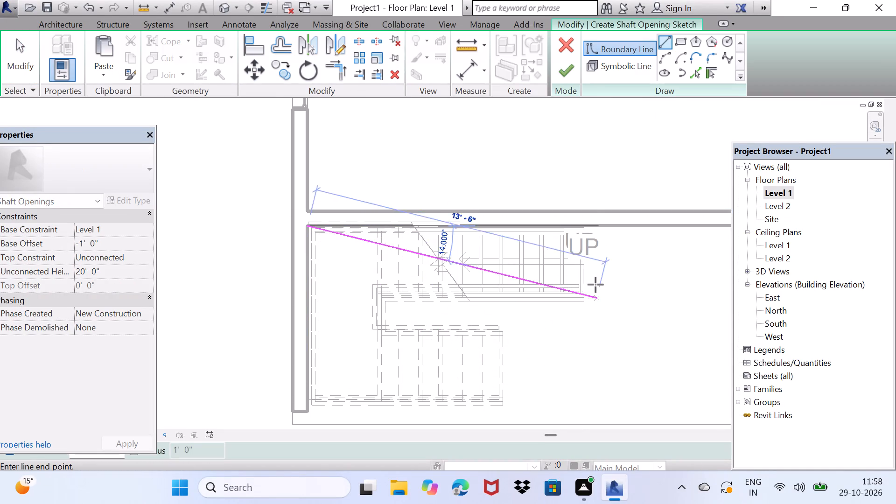
click(597, 228)
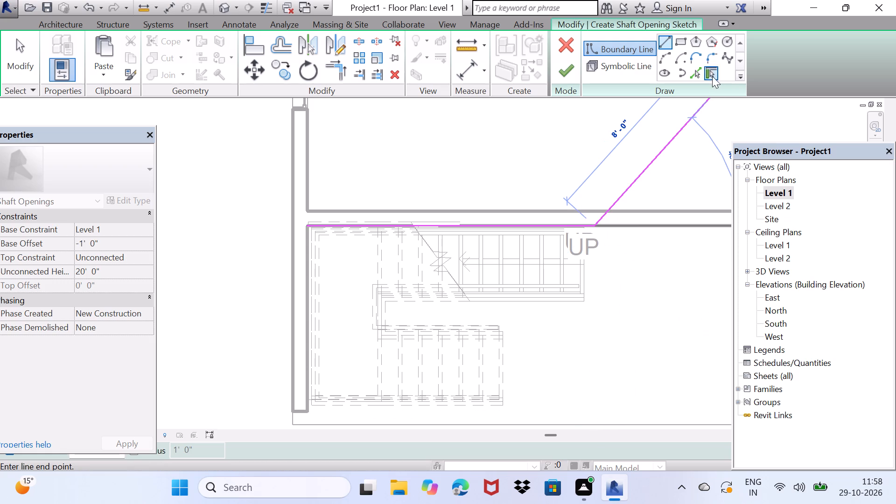
click(674, 41)
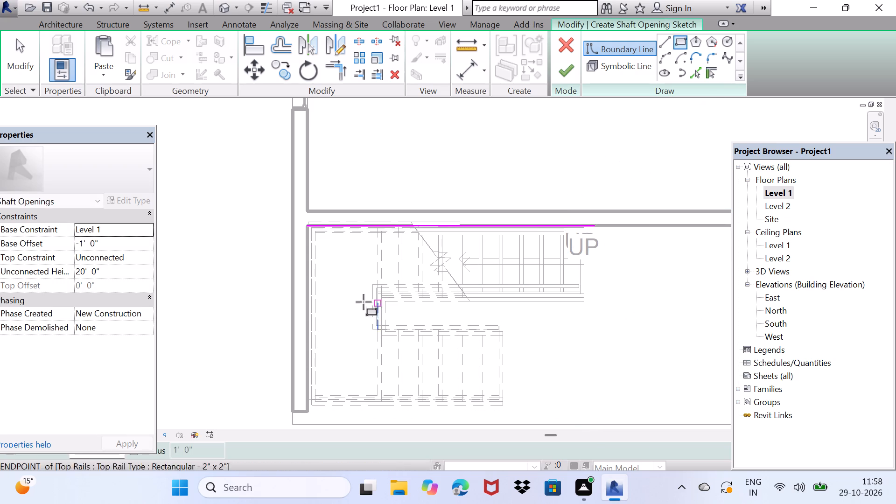
click(301, 217)
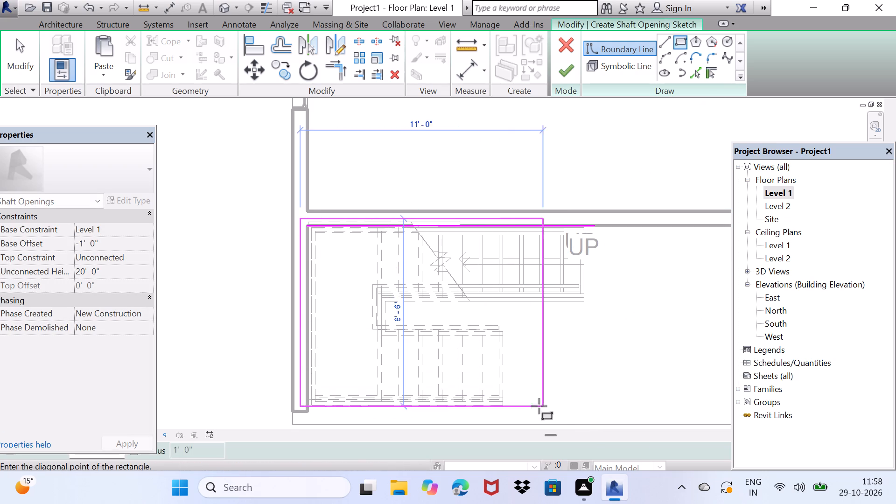
click(600, 420)
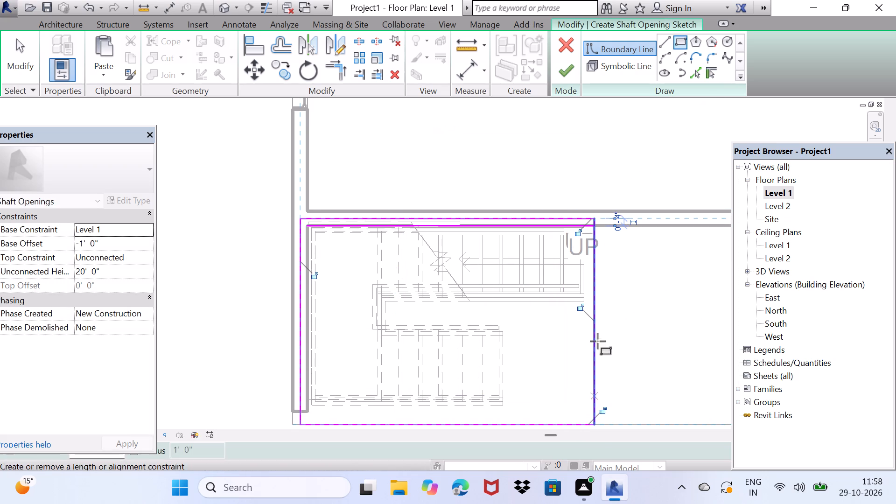
click(557, 58)
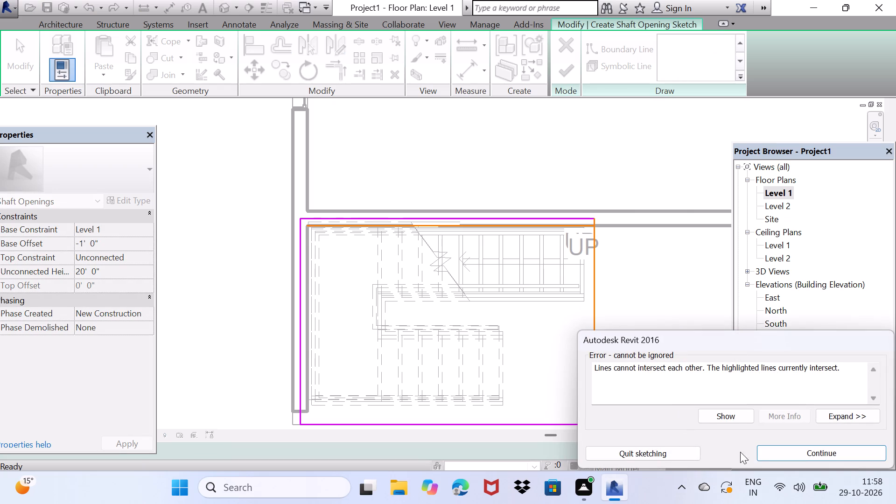
click(759, 451)
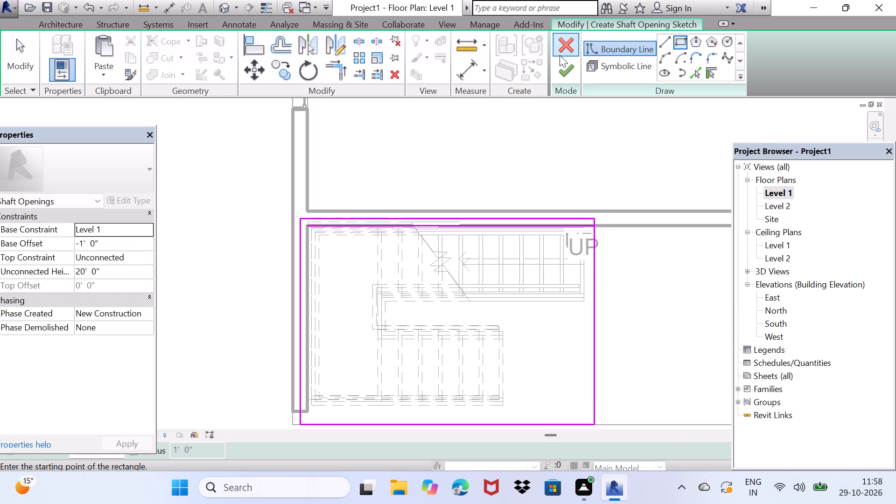
click(567, 73)
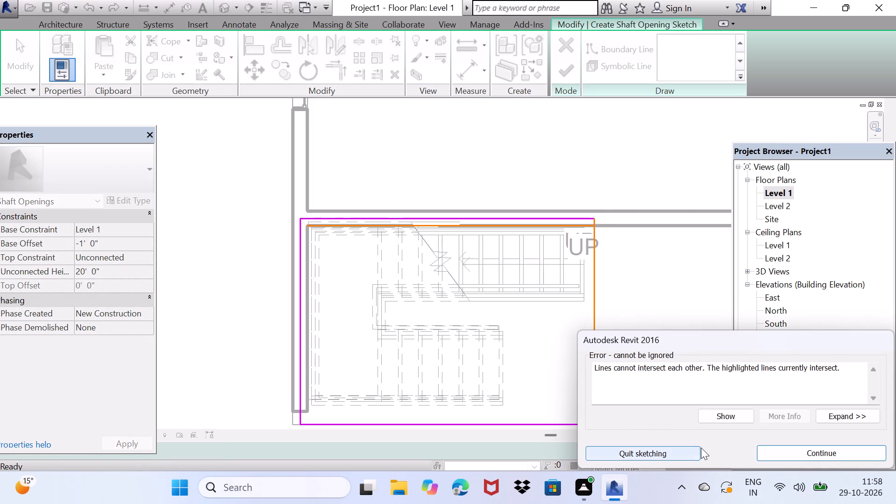
click(701, 448)
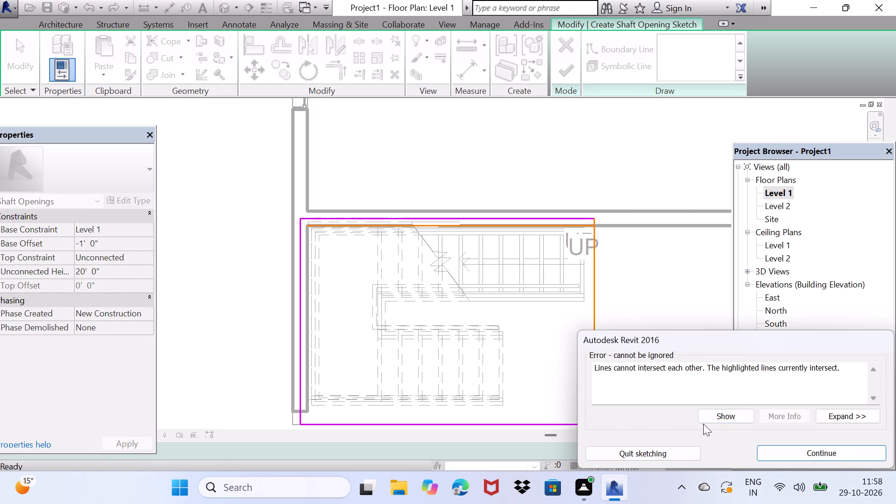
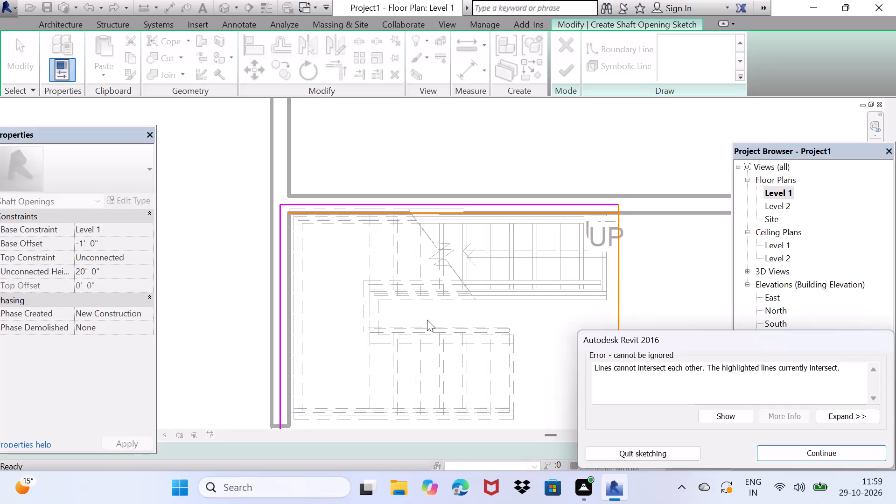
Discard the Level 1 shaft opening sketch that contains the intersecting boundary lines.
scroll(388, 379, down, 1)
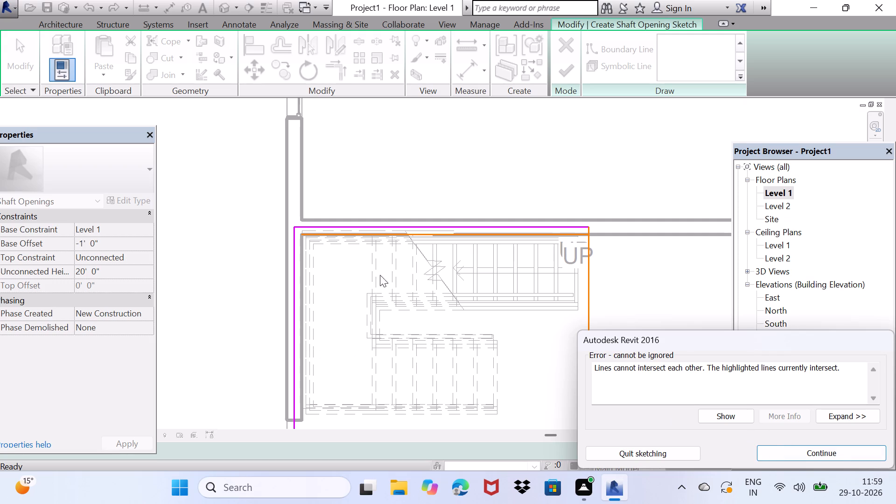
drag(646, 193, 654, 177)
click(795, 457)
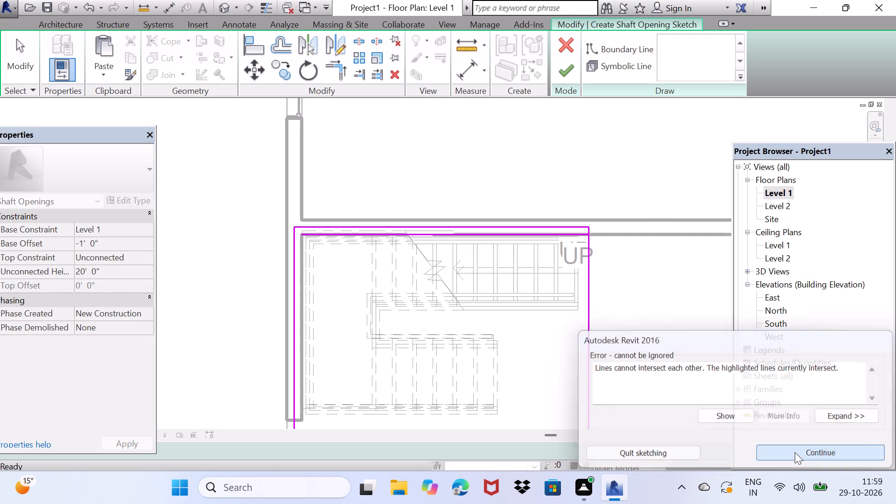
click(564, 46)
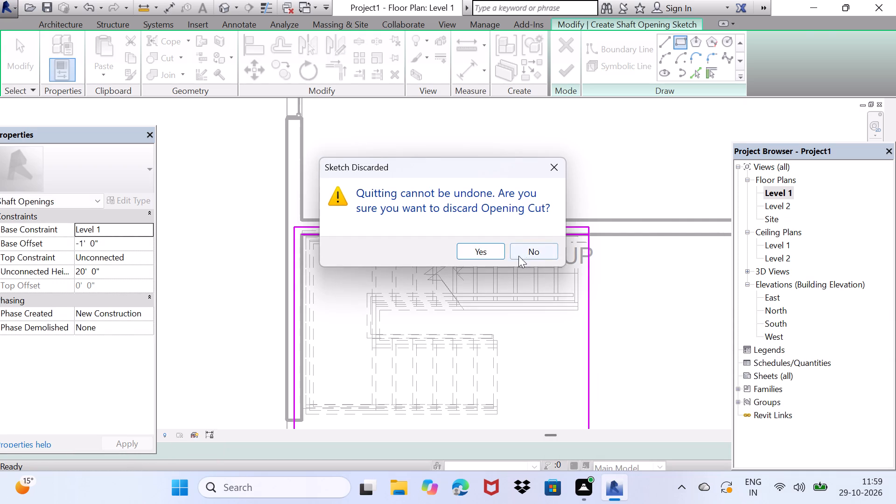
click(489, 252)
Create a Level 1 shaft opening from a rectangle about 13'-1" by 8'-7" around the stair, starting at the wall's inner corner.
scroll(450, 266, down, 1)
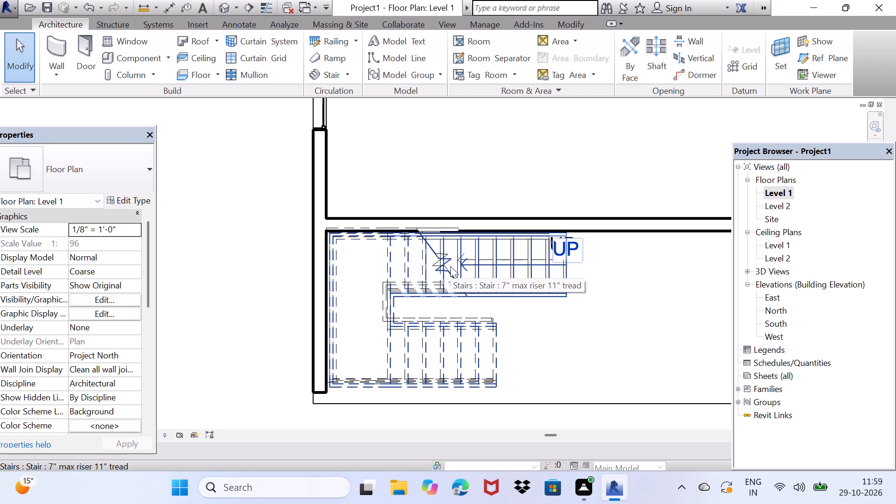
click(658, 45)
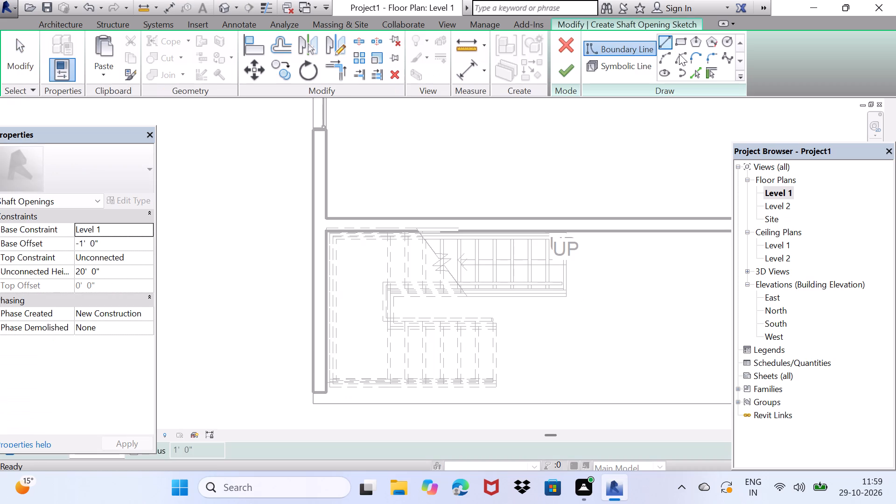
click(682, 44)
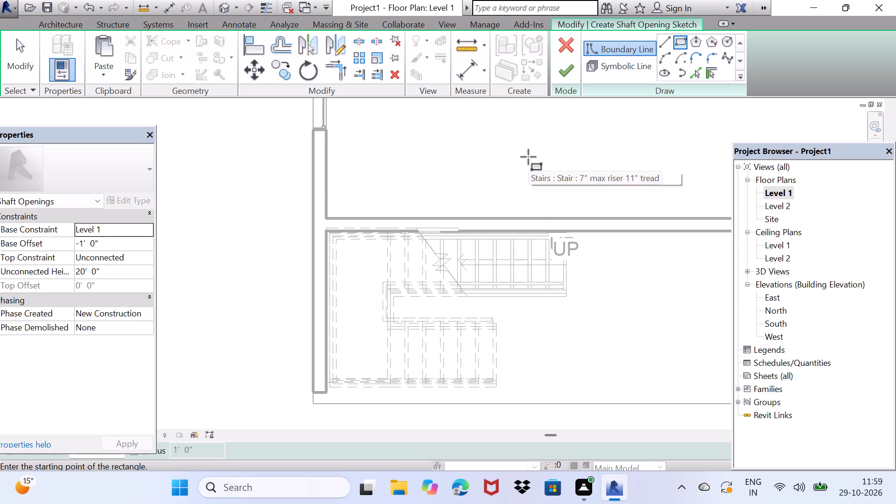
click(325, 226)
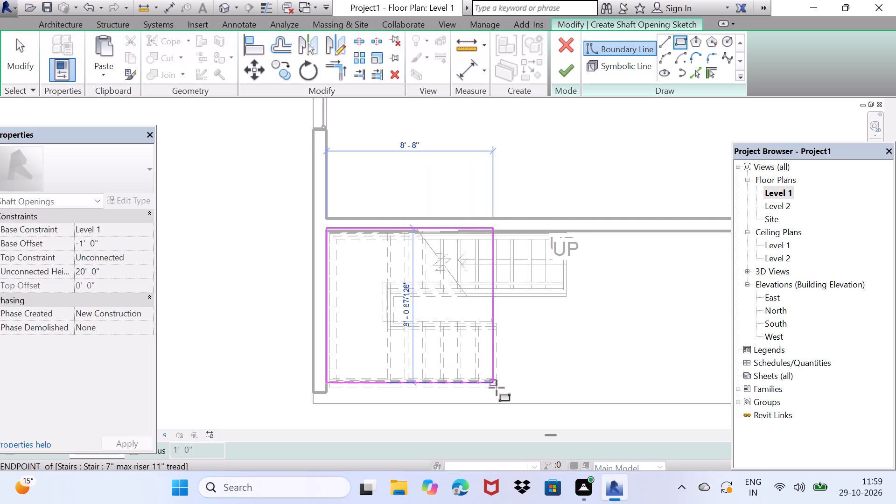
click(578, 387)
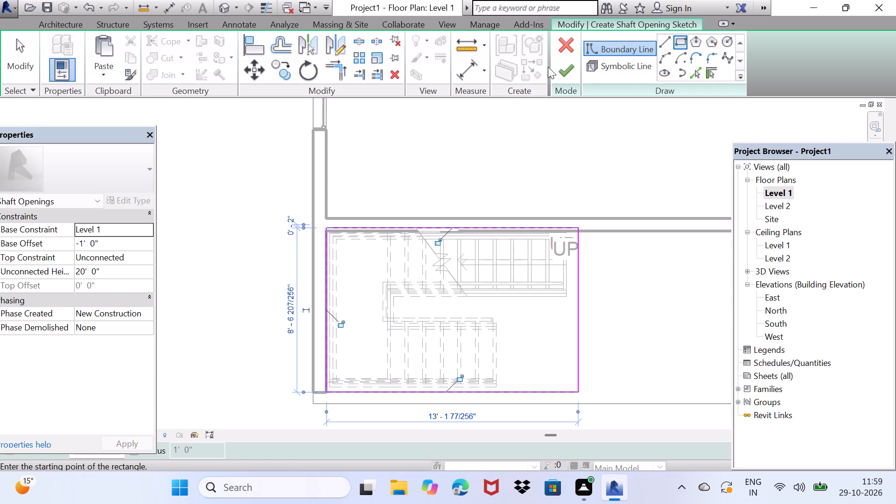
click(567, 68)
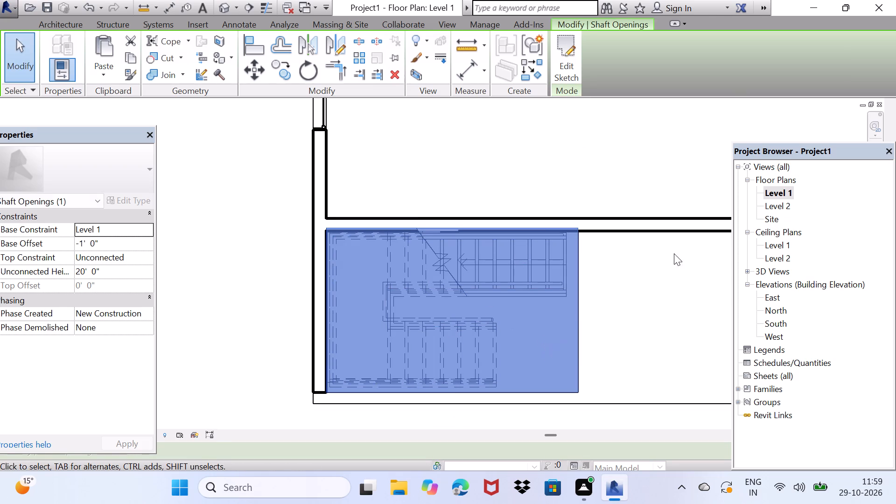
Examine the lower stair flights and the slab cuts around them up close and from below in 3D.
click(223, 2)
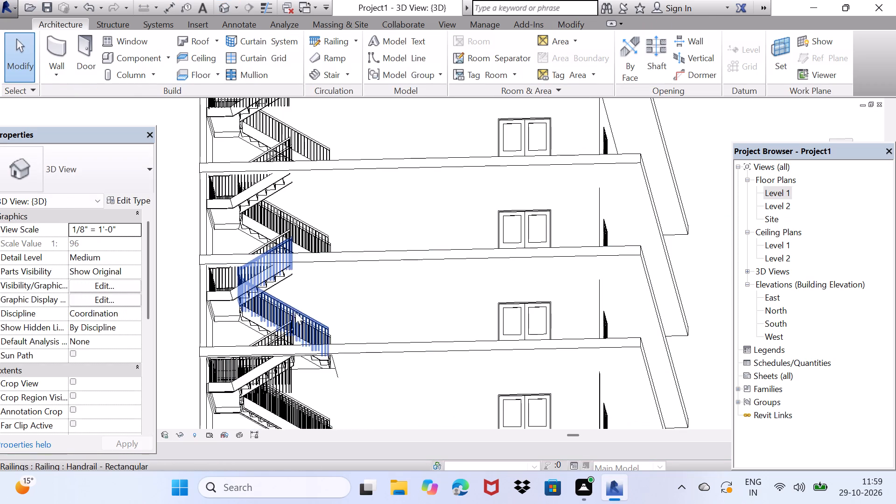
middle_drag(294, 344, 323, 274)
scroll(257, 283, up, 6)
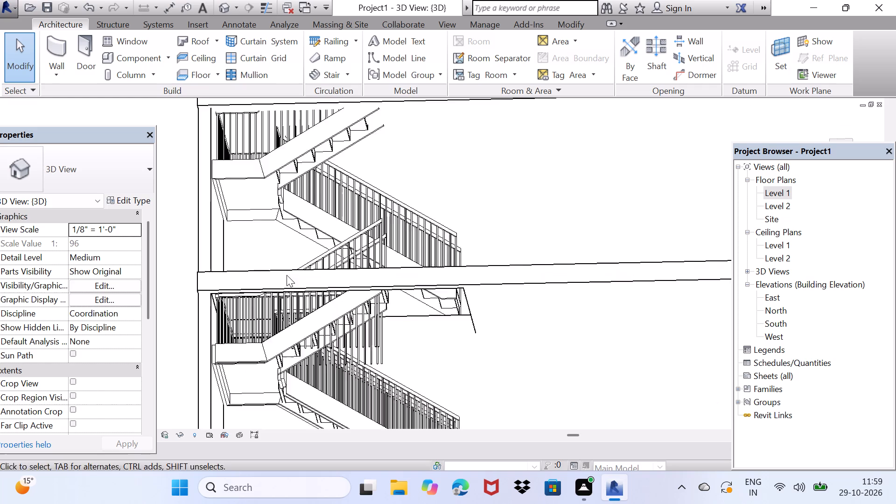
scroll(287, 275, up, 2)
scroll(514, 326, down, 2)
scroll(420, 301, up, 4)
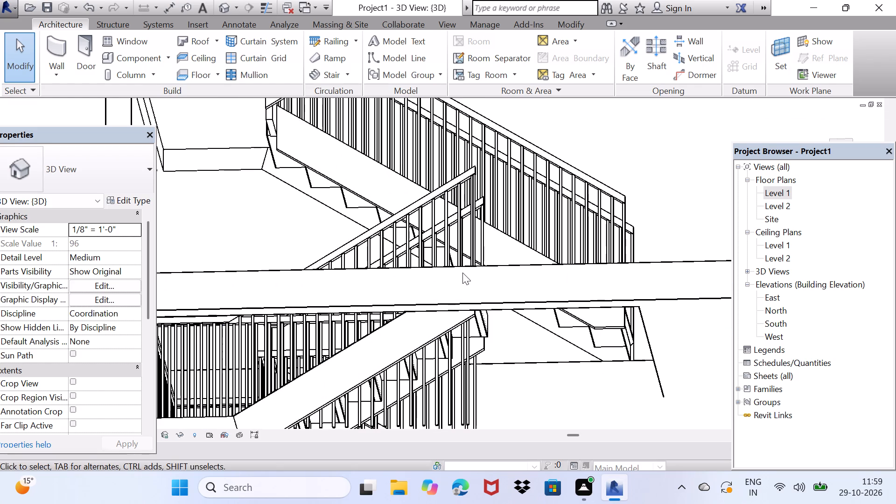
middle_drag(462, 273, 427, 68)
middle_drag(451, 249, 510, 92)
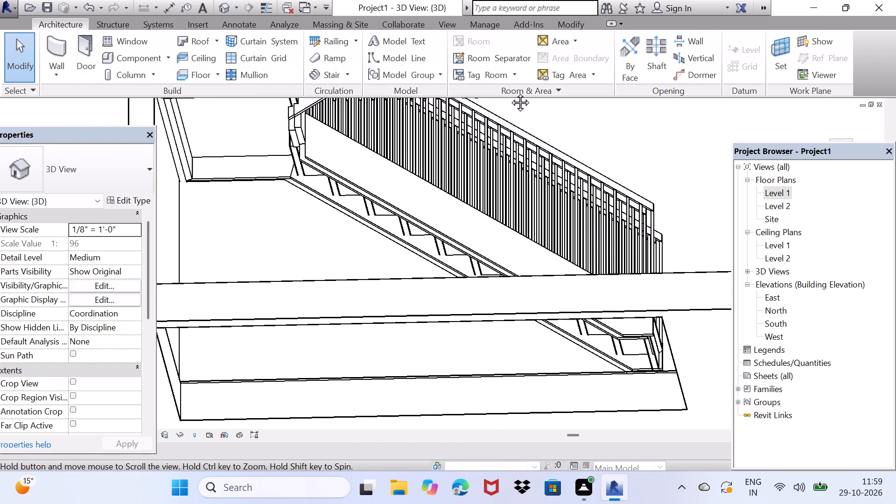
middle_drag(510, 92, 510, 91)
middle_drag(519, 256, 462, 182)
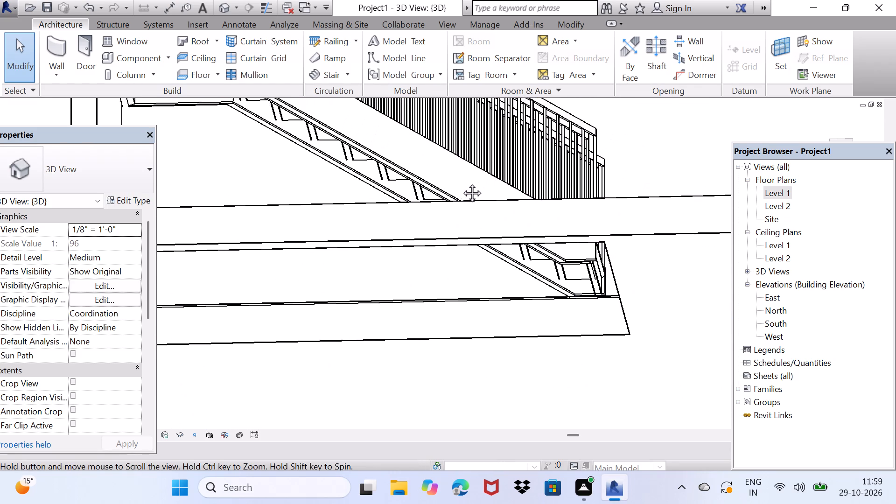
middle_drag(462, 182, 462, 187)
scroll(462, 187, down, 11)
scroll(466, 286, down, 2)
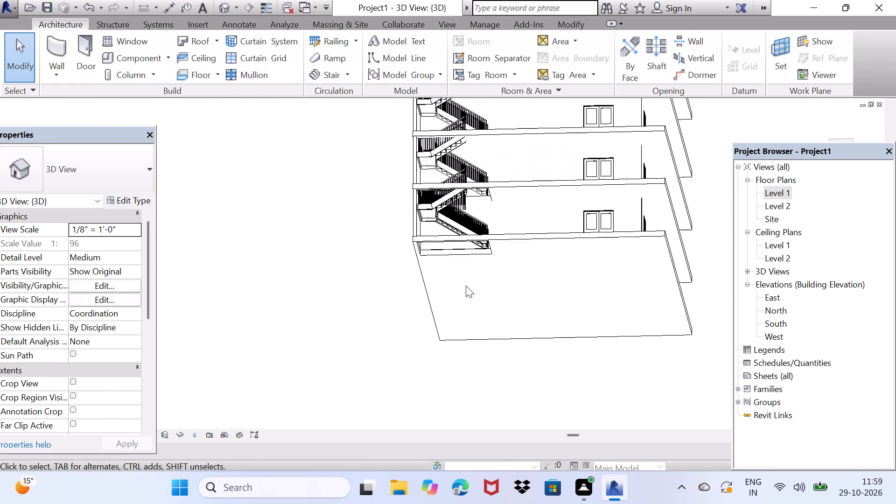
scroll(466, 286, down, 2)
Examine the whole building in 3D from the front and above, checking which floor slabs the stair shaft cuts through.
middle_drag(622, 278, 560, 306)
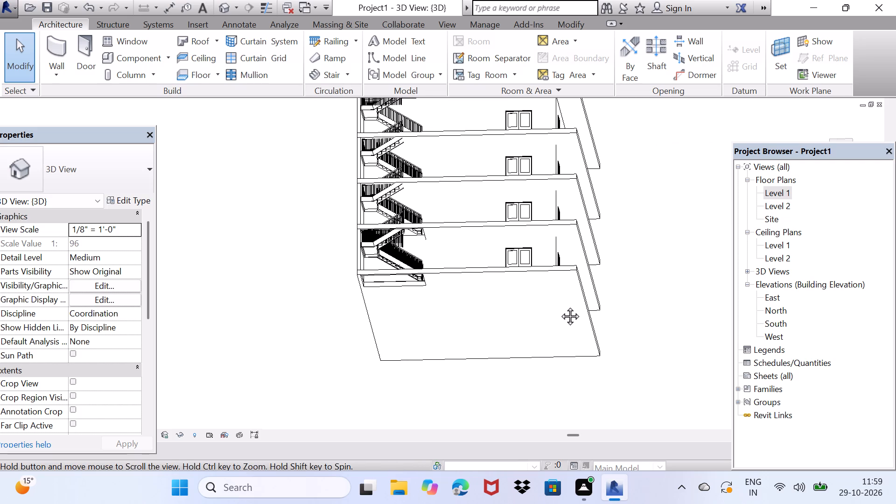
middle_drag(560, 306, 544, 327)
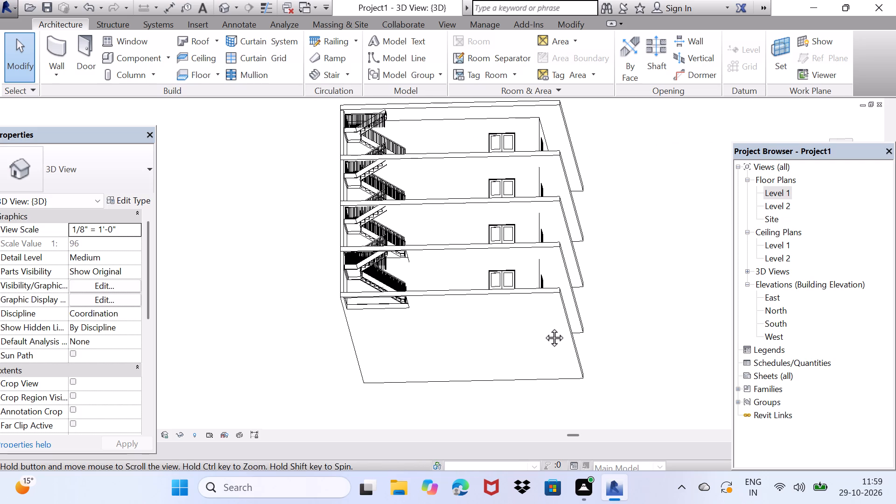
middle_drag(544, 327, 563, 451)
middle_drag(476, 346, 436, 398)
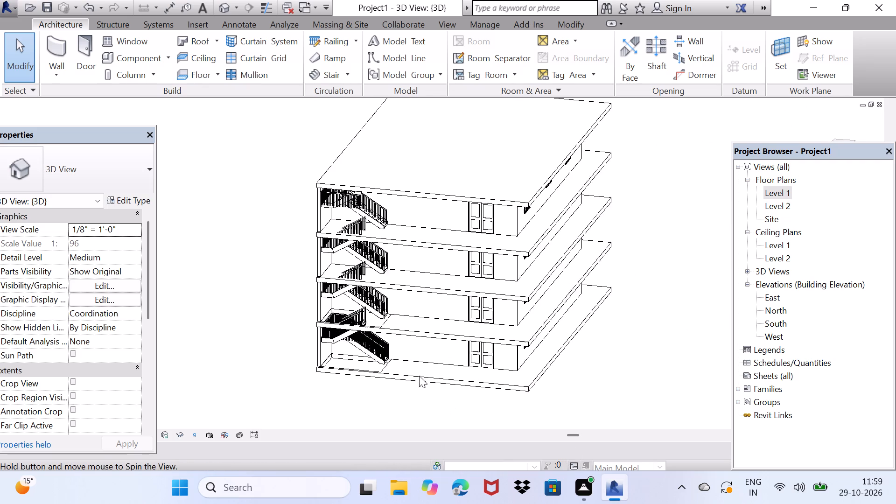
scroll(370, 246, up, 4)
middle_drag(366, 244, 364, 178)
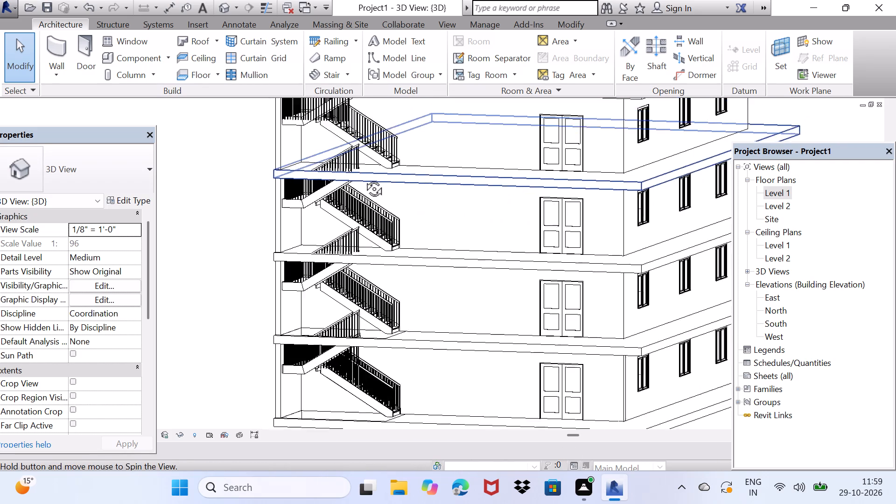
middle_drag(364, 178, 344, 344)
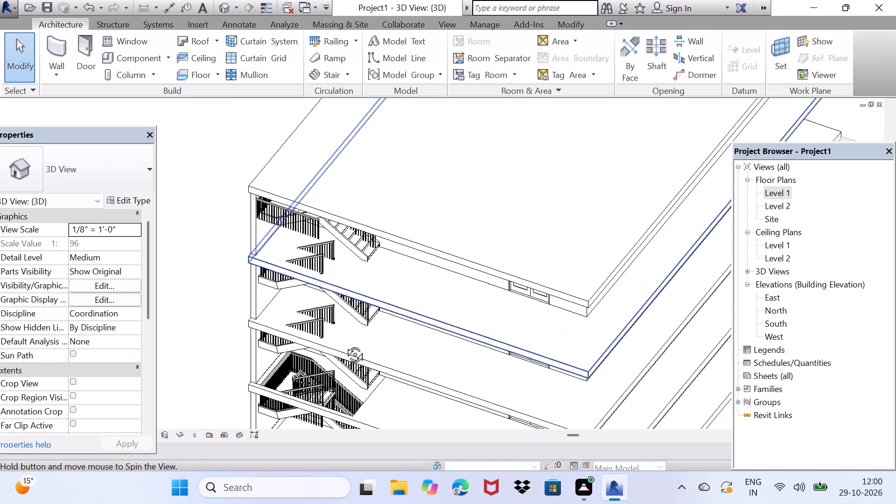
middle_drag(344, 344, 336, 143)
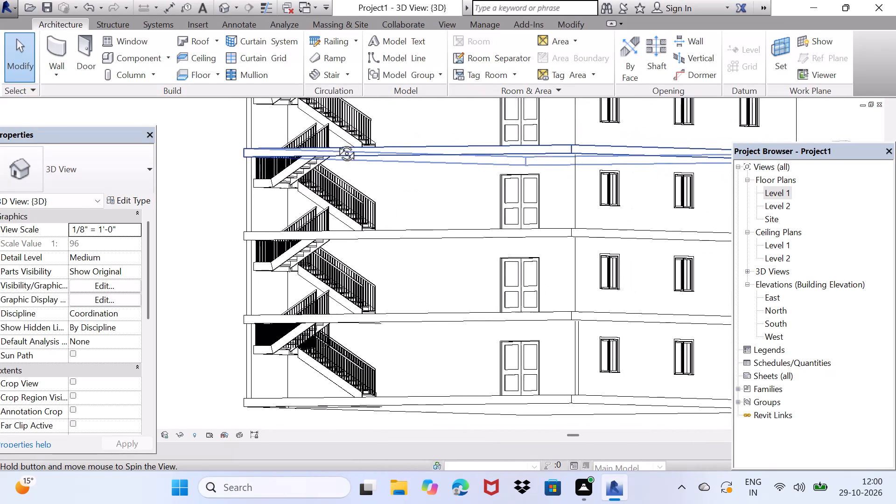
middle_drag(336, 143, 356, 283)
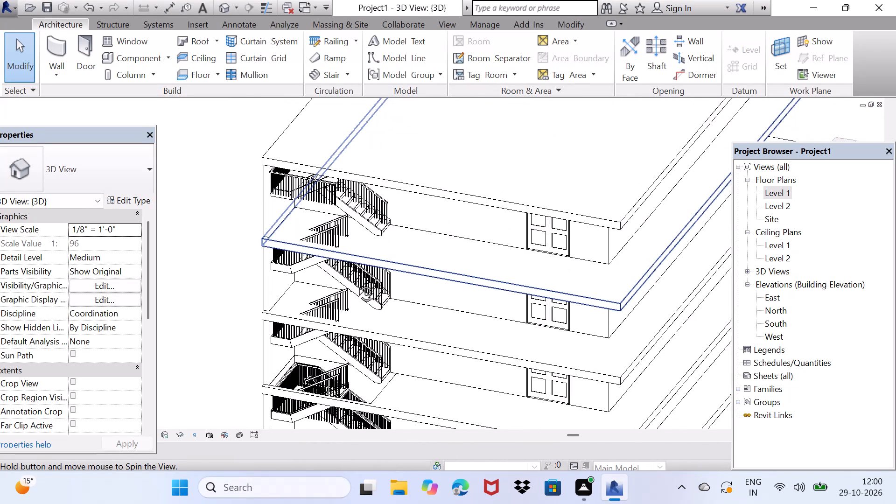
middle_drag(356, 283, 350, 261)
scroll(311, 290, up, 3)
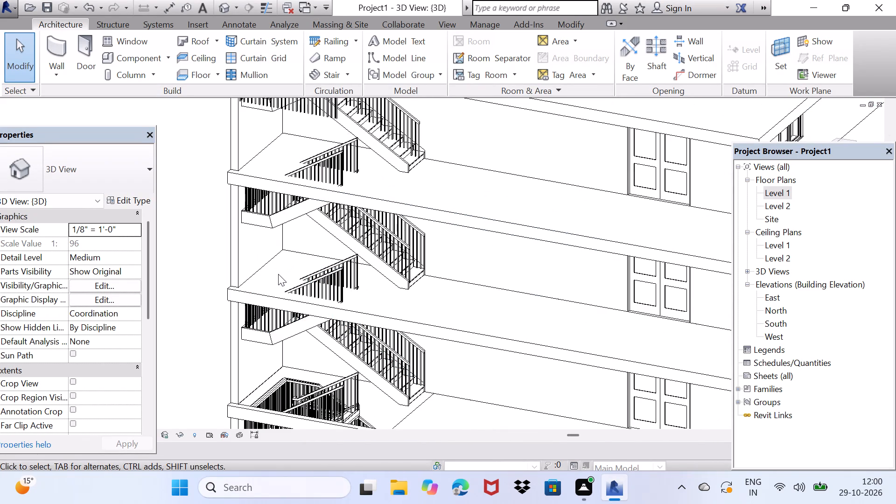
scroll(274, 280, down, 3)
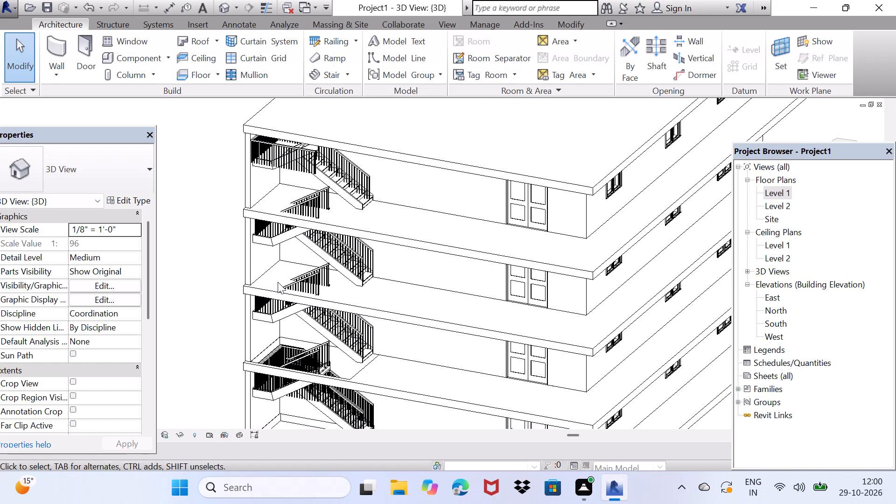
key(space)
scroll(324, 294, down, 3)
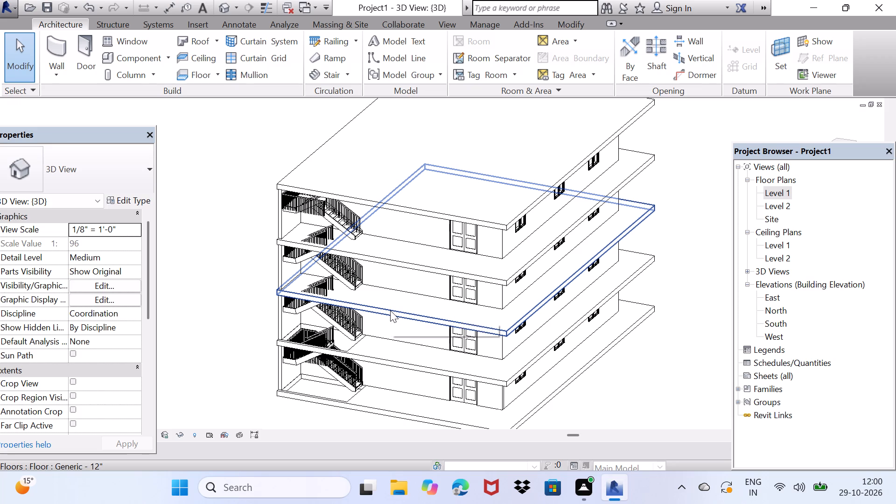
scroll(365, 278, down, 3)
middle_drag(284, 271, 299, 294)
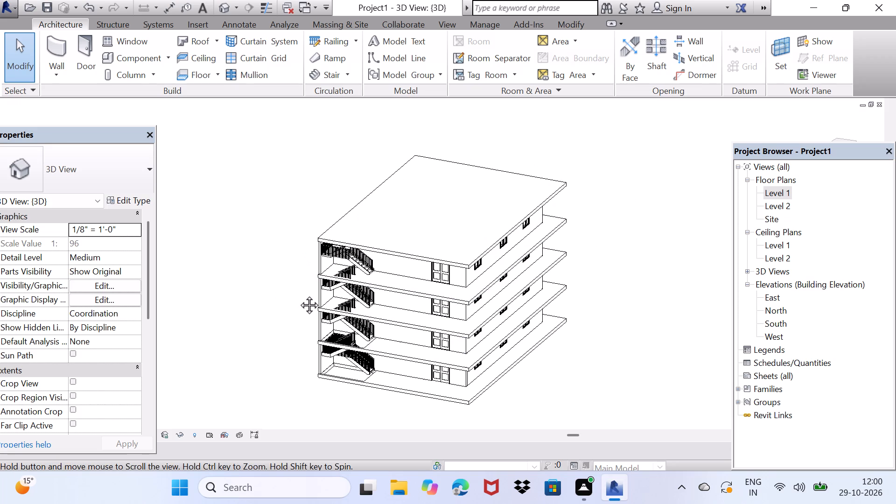
middle_drag(299, 294, 352, 361)
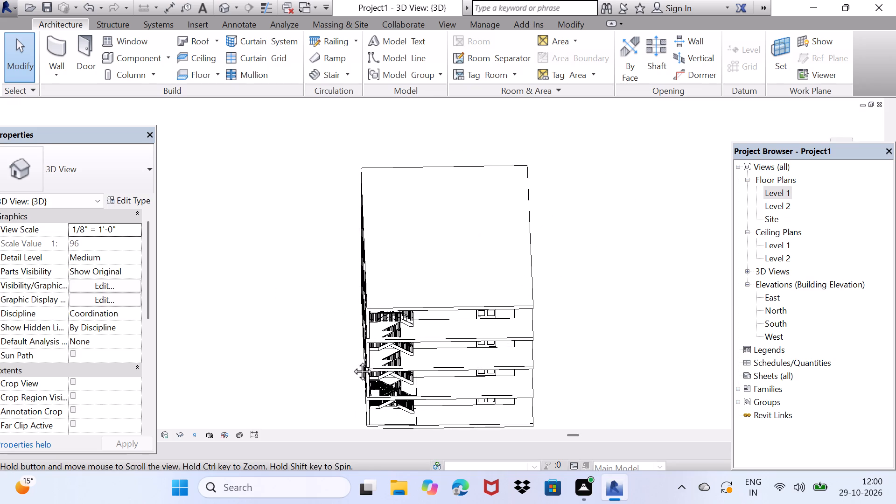
middle_drag(352, 361, 346, 354)
scroll(374, 285, up, 2)
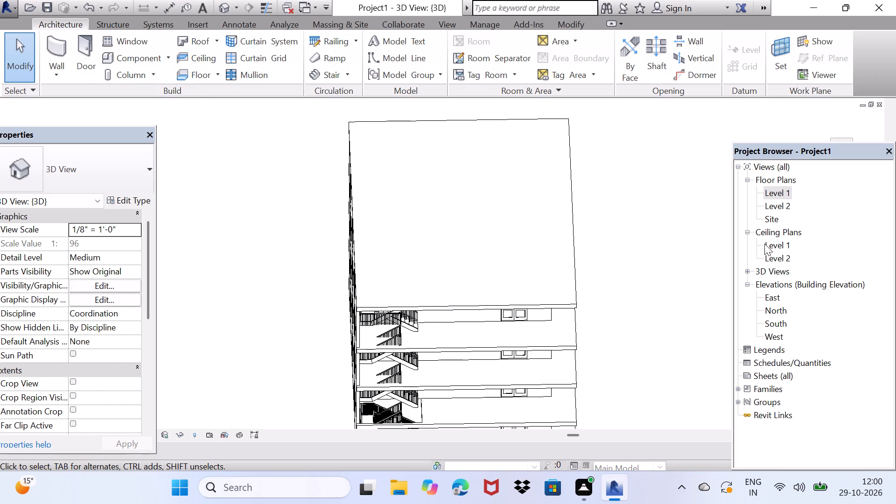
In the East elevation, delete Level 4 and Level 3 along with the storeys built on them.
double_click(767, 298)
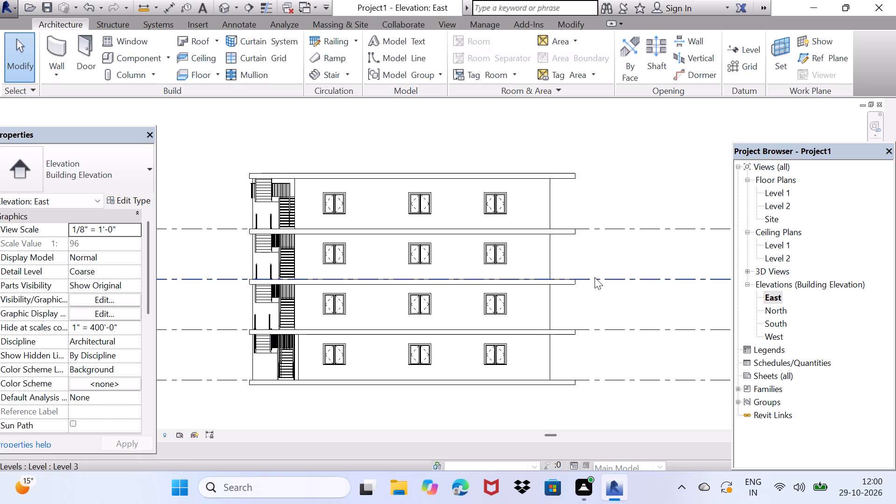
click(534, 202)
click(544, 224)
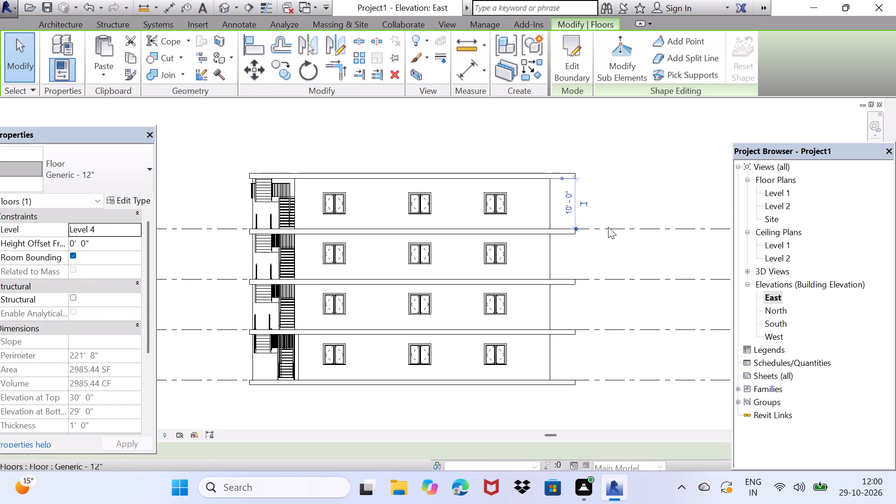
scroll(606, 225, down, 2)
middle_drag(599, 227, 464, 212)
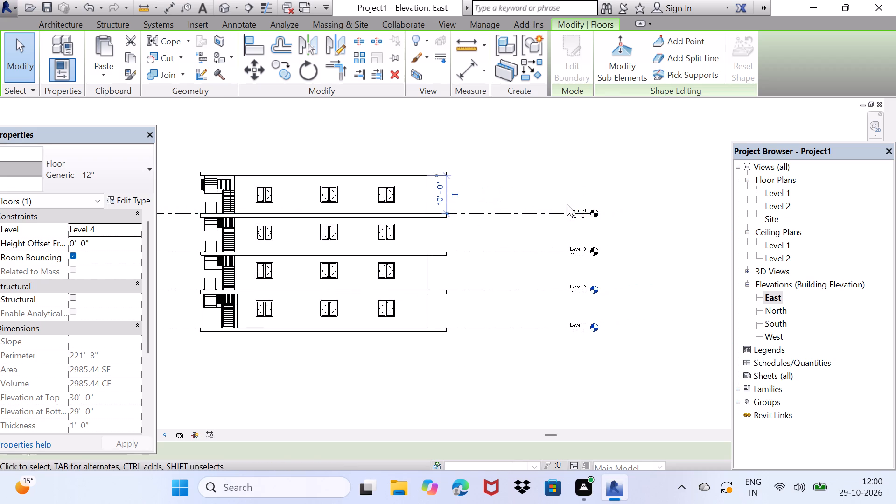
click(598, 217)
key(Delete)
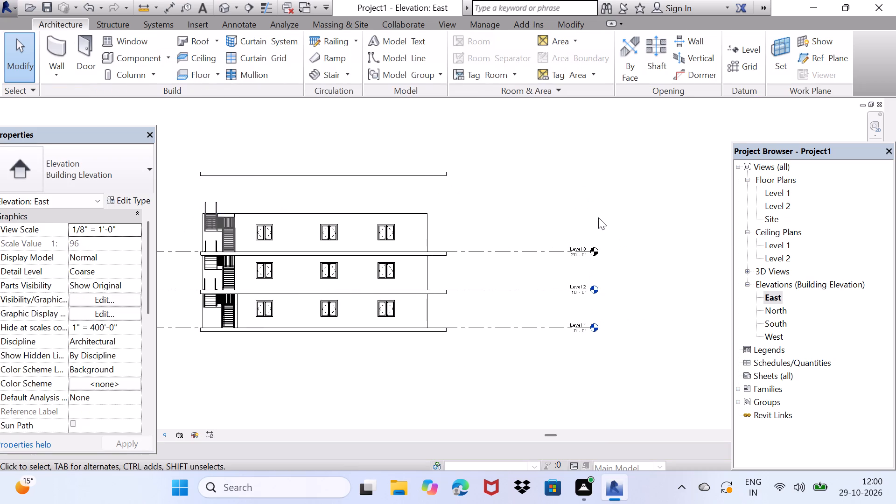
click(599, 253)
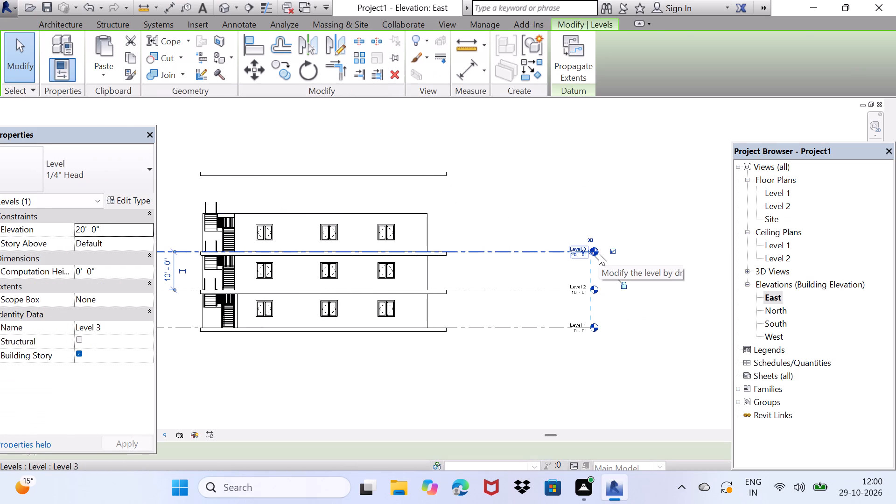
key(Delete)
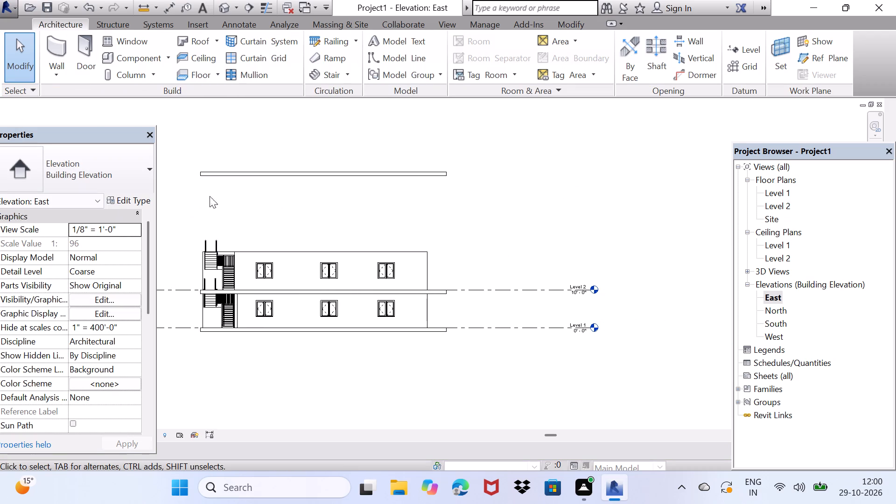
Delete the leftover roof slab floating above the two storeys in the East elevation.
drag(182, 150, 476, 195)
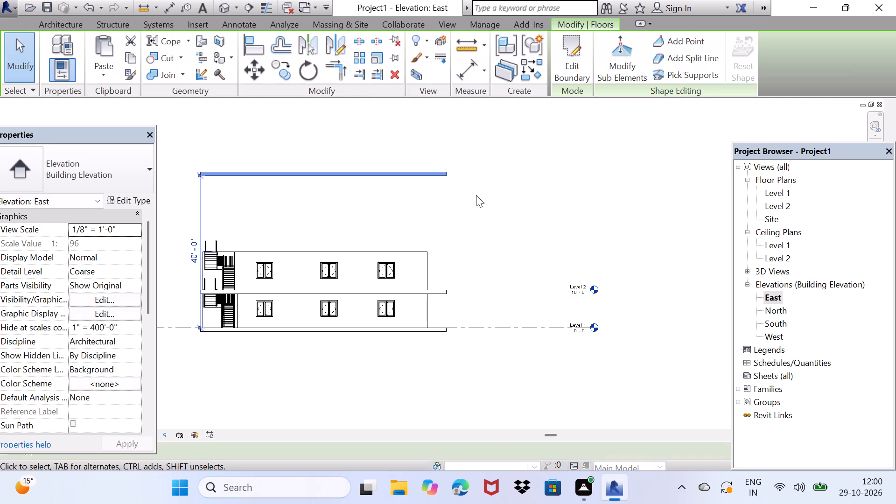
key(Delete)
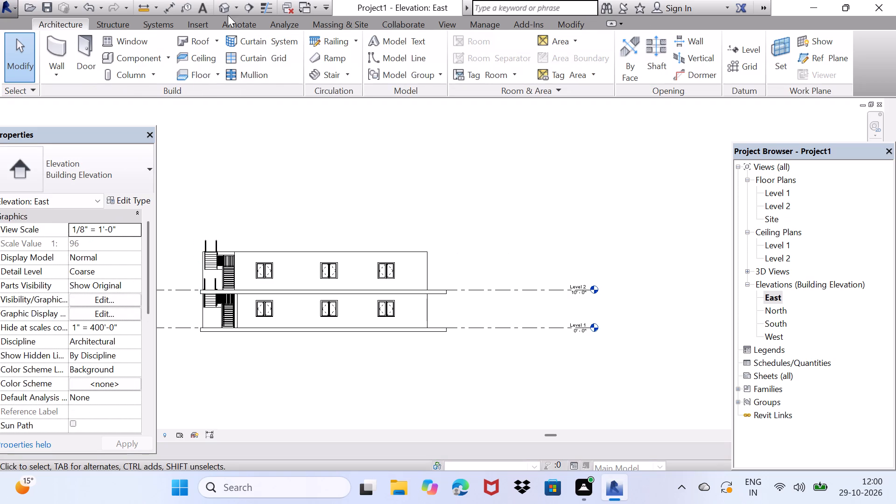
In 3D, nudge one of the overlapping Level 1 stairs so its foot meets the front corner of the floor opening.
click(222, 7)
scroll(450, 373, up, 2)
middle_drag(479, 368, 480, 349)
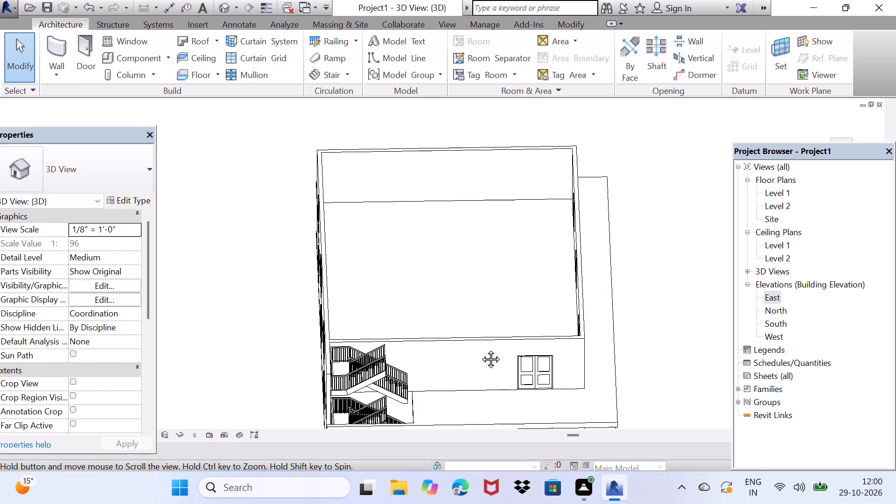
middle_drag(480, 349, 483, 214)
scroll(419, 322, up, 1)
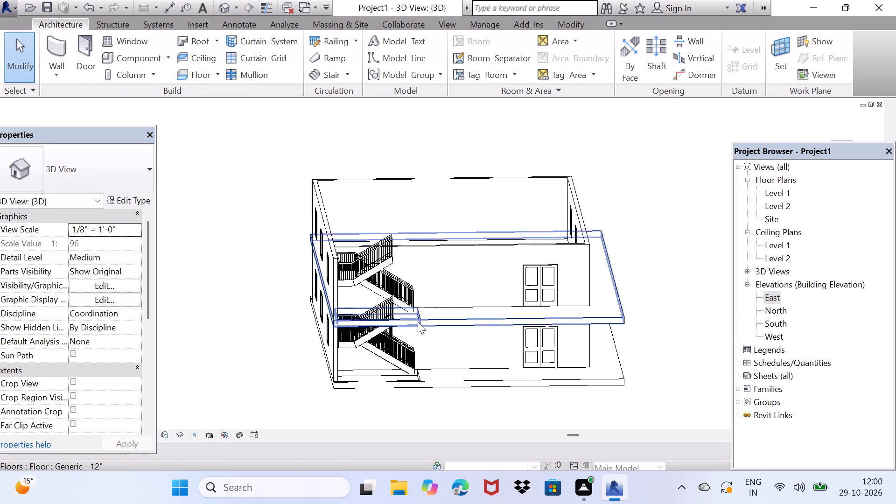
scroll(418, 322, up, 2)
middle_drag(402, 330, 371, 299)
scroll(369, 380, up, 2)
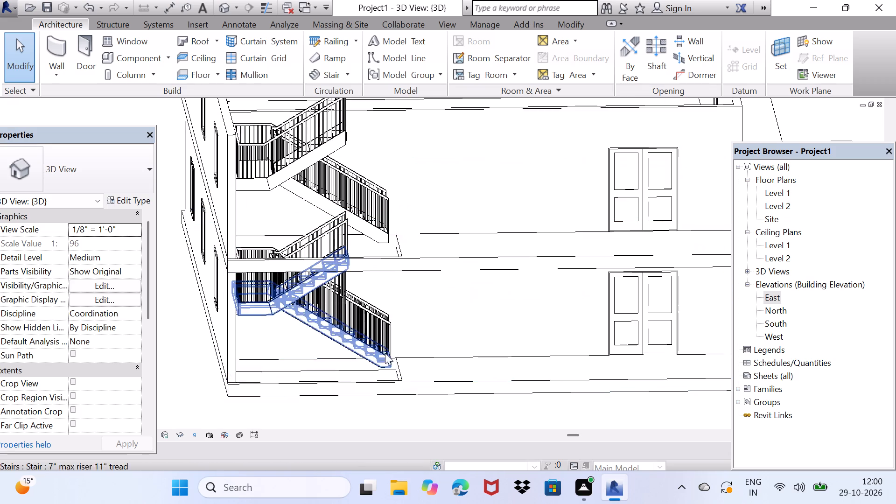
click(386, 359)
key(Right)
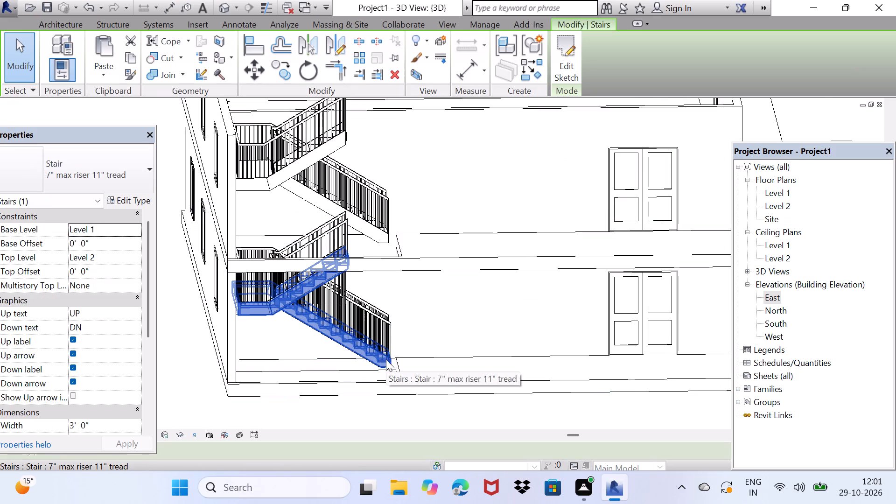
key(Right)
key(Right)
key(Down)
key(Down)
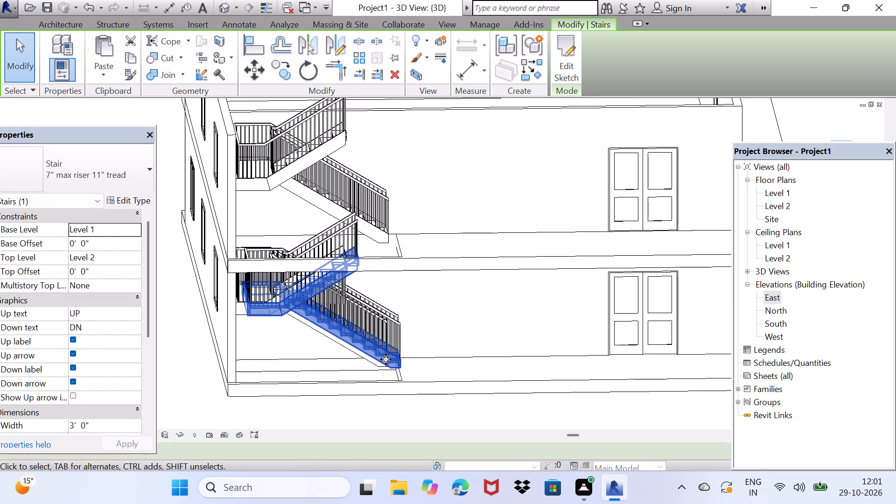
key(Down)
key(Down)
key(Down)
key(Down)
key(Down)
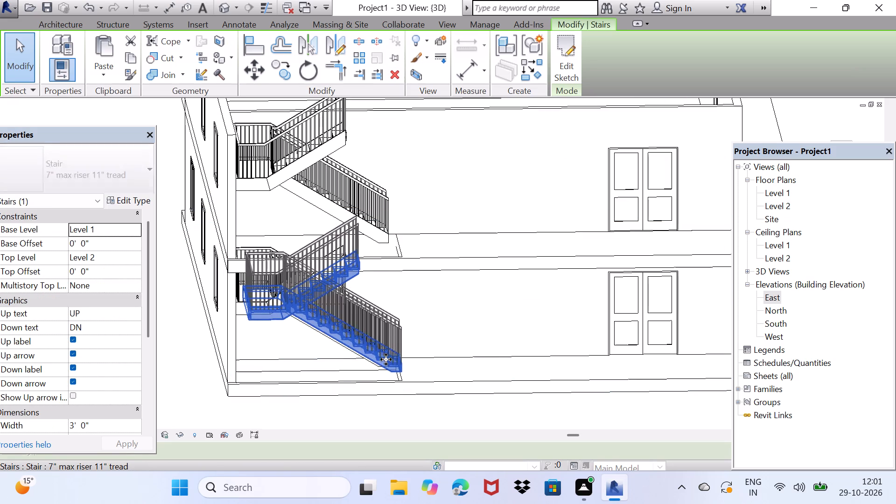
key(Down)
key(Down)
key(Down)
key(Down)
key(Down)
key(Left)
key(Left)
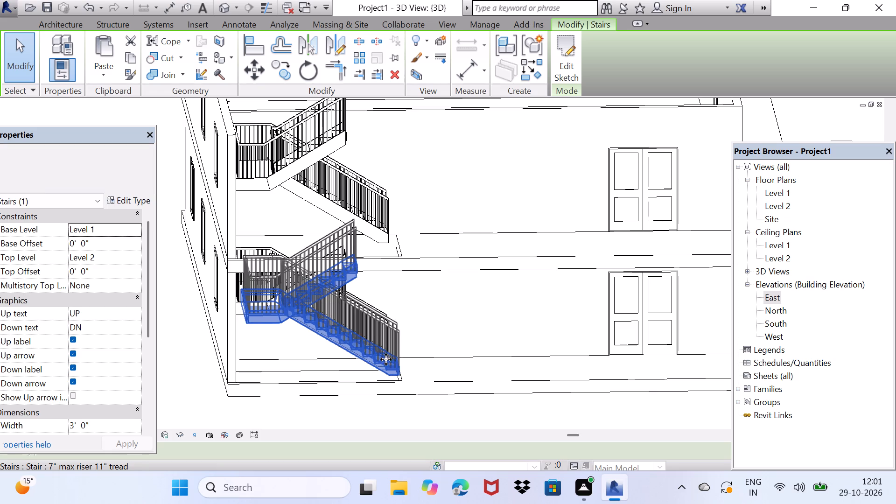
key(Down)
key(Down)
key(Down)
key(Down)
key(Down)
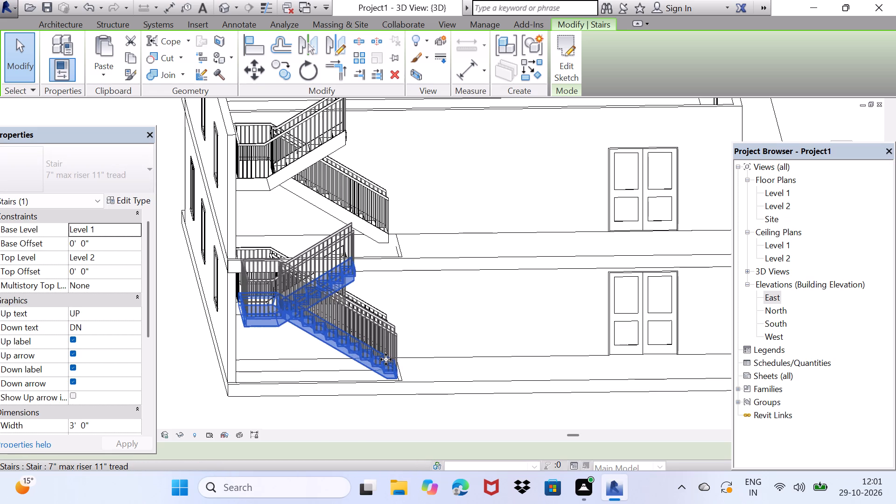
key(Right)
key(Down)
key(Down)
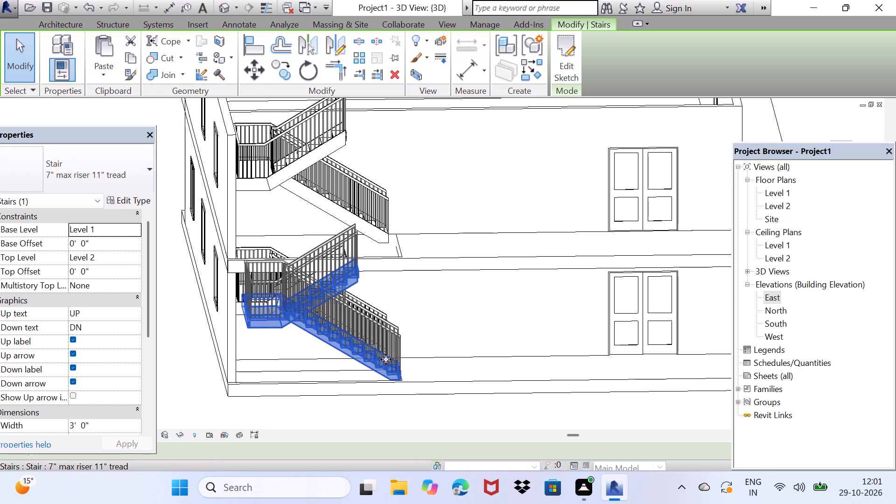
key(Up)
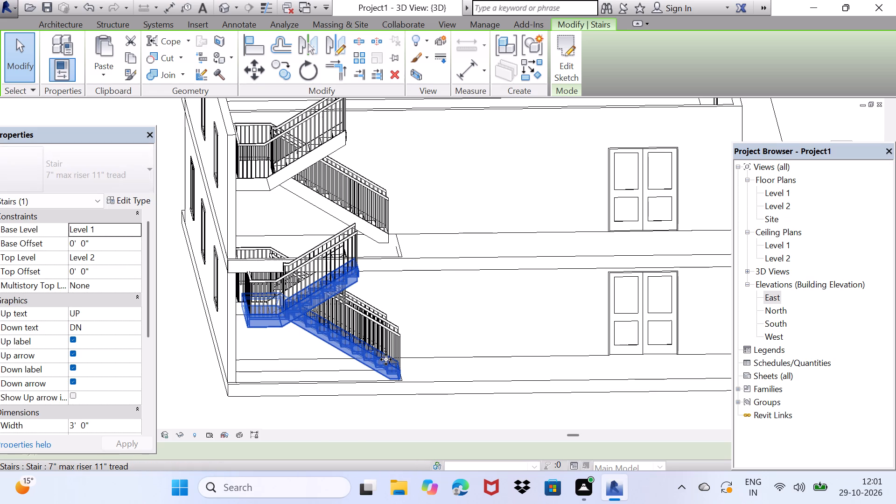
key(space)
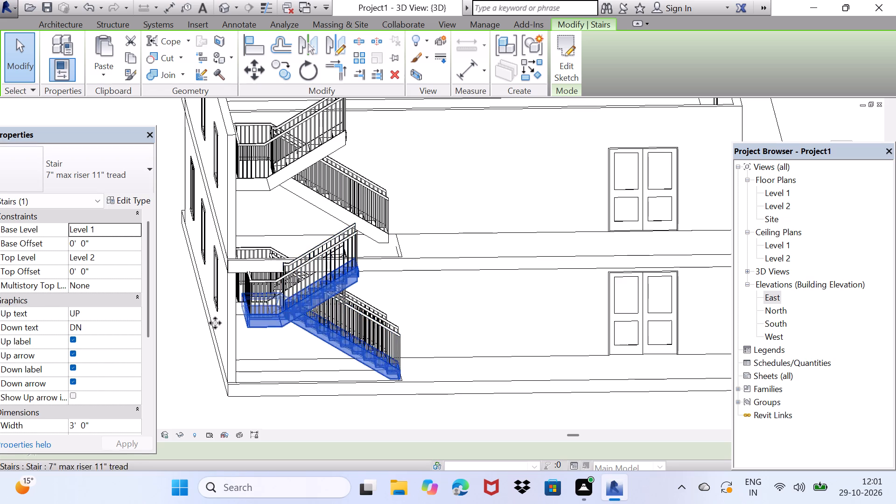
Delete the nudged duplicate Level 1 stair and its outer railing, keeping the other stair in the shaft.
scroll(200, 315, up, 4)
middle_drag(345, 291, 298, 234)
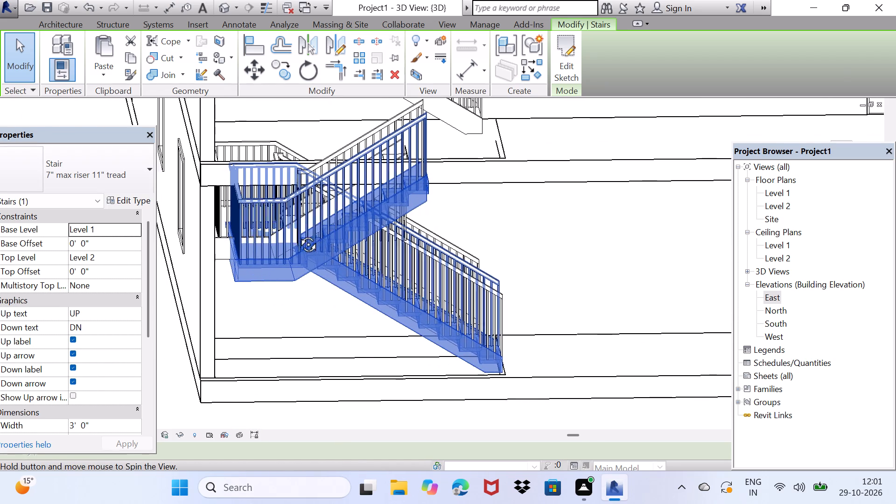
middle_drag(298, 234, 195, 204)
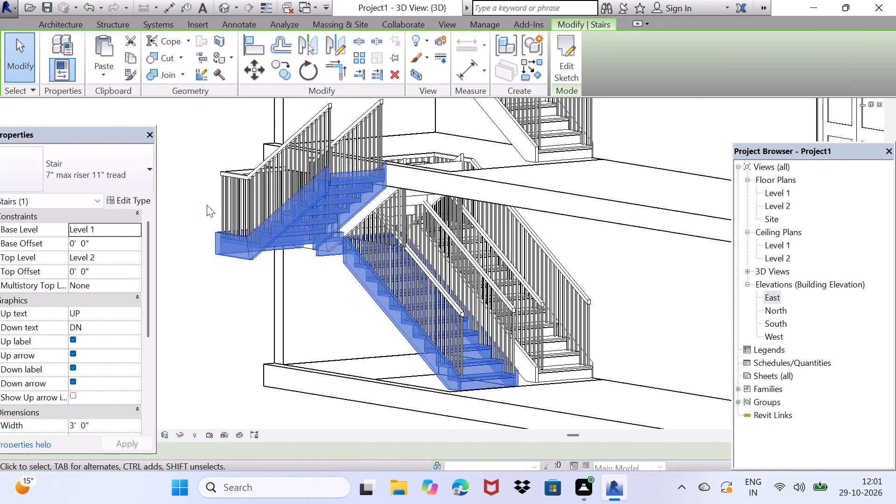
scroll(417, 247, up, 1)
click(248, 185)
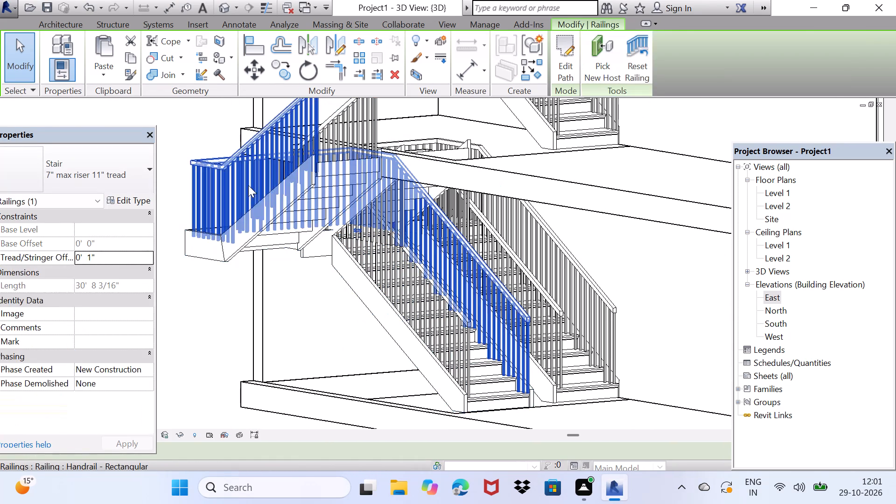
key(Delete)
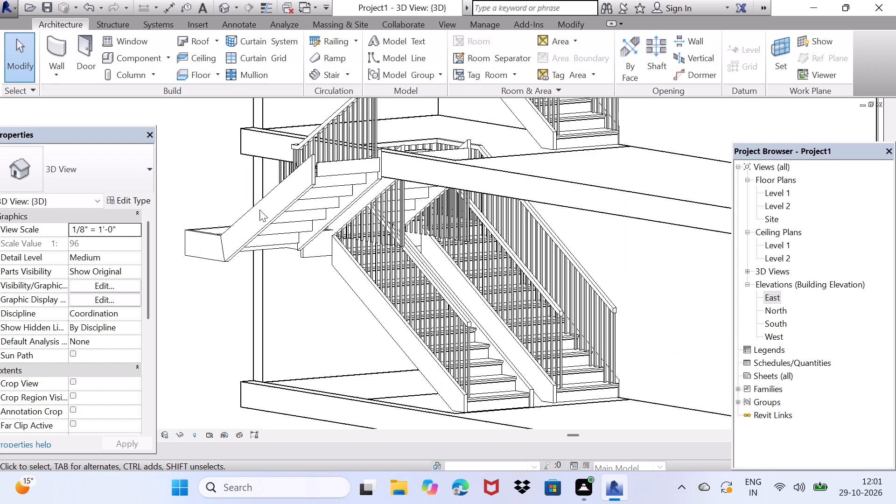
click(261, 230)
key(Delete)
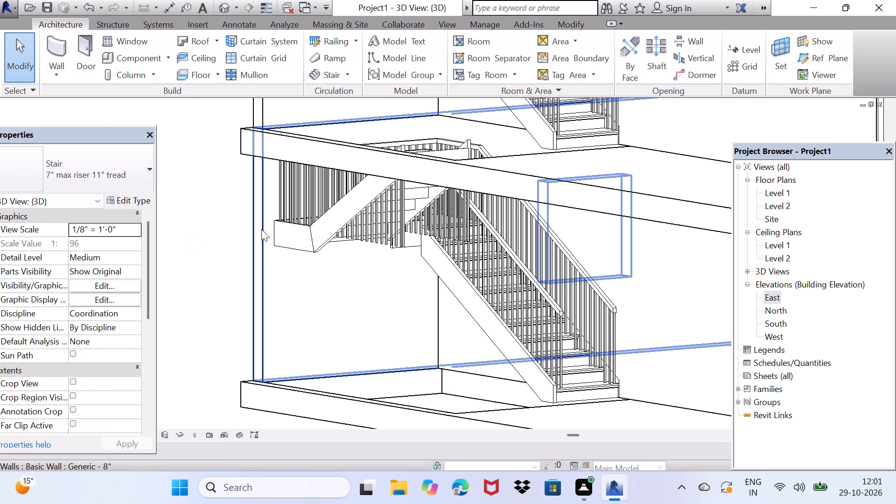
Nudge the remaining Level 1 stair along the shaft toward the building's outer end wall.
click(555, 391)
key(Left)
key(Left)
key(Left)
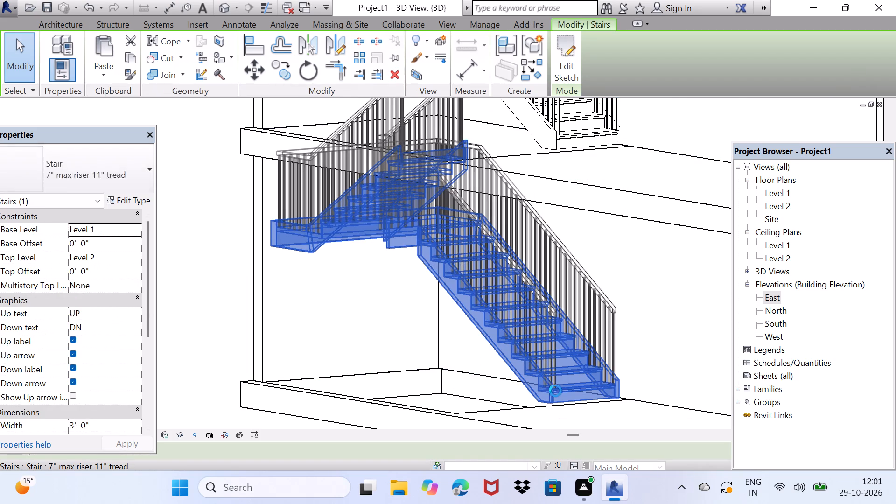
key(Left)
key(Left)
key(Left)
key(Left)
key(Left)
key(Left)
key(Left)
key(Left)
key(Left)
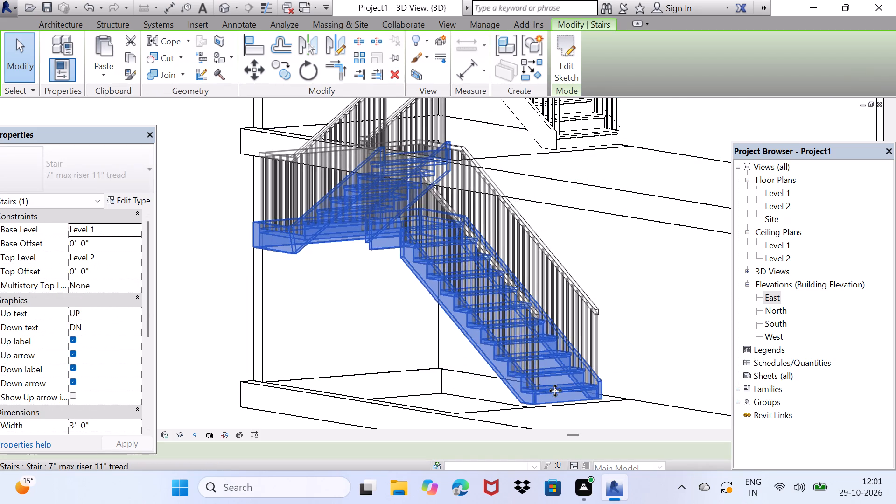
key(Left)
key(Left)
key(Left)
key(Left)
key(Left)
key(Left)
key(Left)
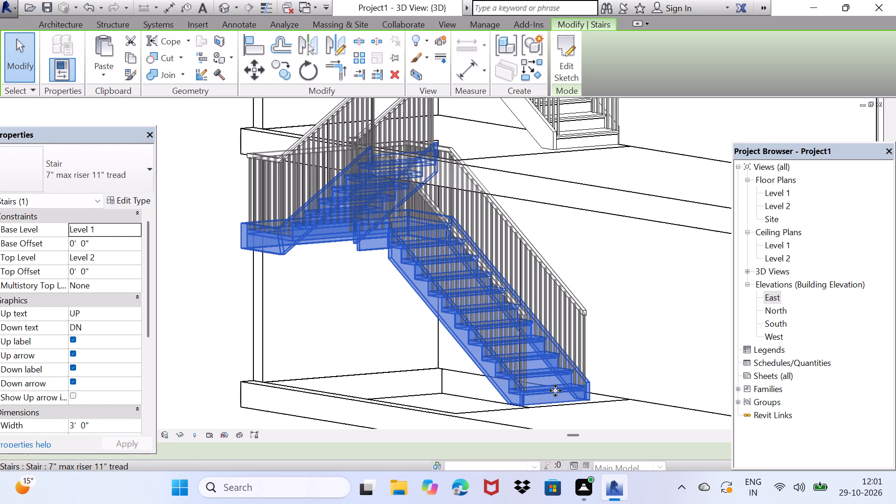
Viewing the Level 1 stair from its foot, nudge it sideways and slightly down to align with the shaft opening's corner.
middle_drag(545, 402, 467, 406)
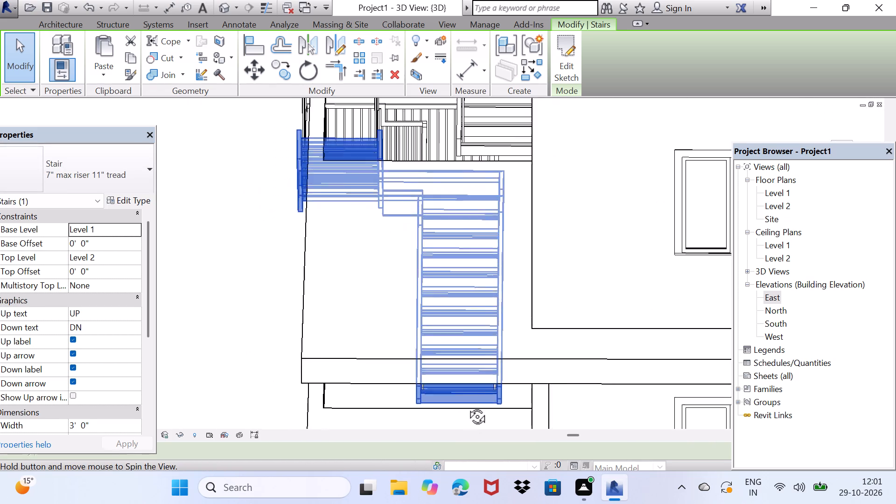
middle_drag(467, 406, 476, 380)
scroll(494, 368, up, 3)
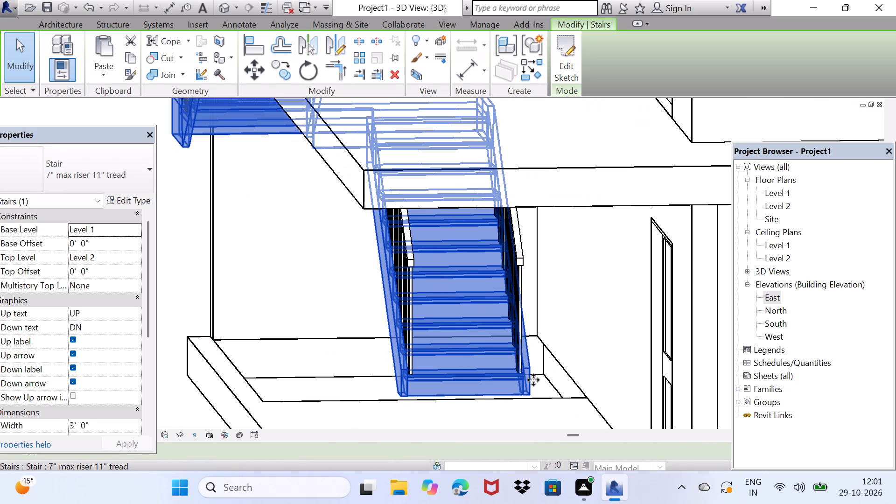
click(530, 375)
key(Right)
key(Right)
key(Right)
key(Right)
key(Right)
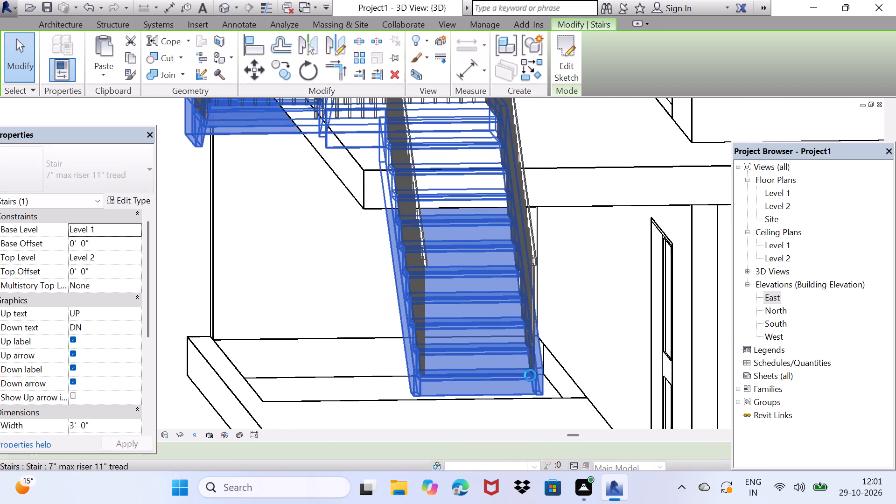
key(Right)
key(Right)
key(Right)
key(Right)
key(Right)
key(Right)
key(Right)
key(Right)
key(Right)
key(Right)
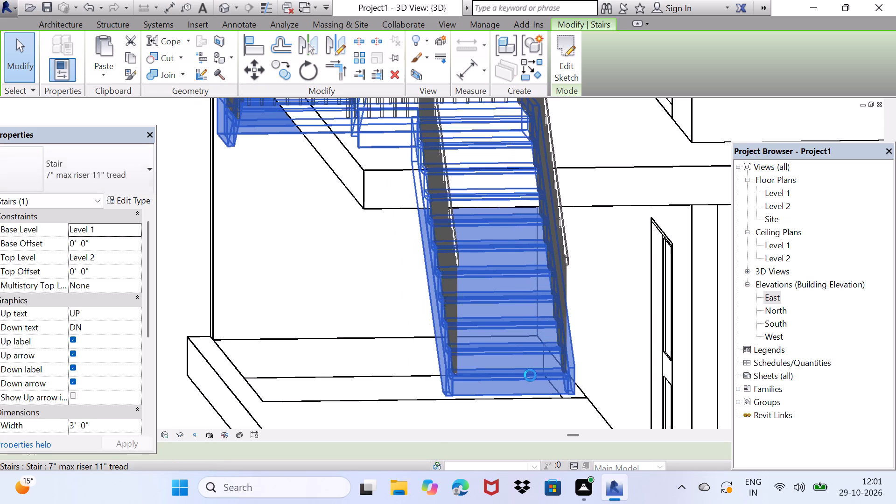
key(Right)
key(Right)
key(Right)
key(Down)
key(Down)
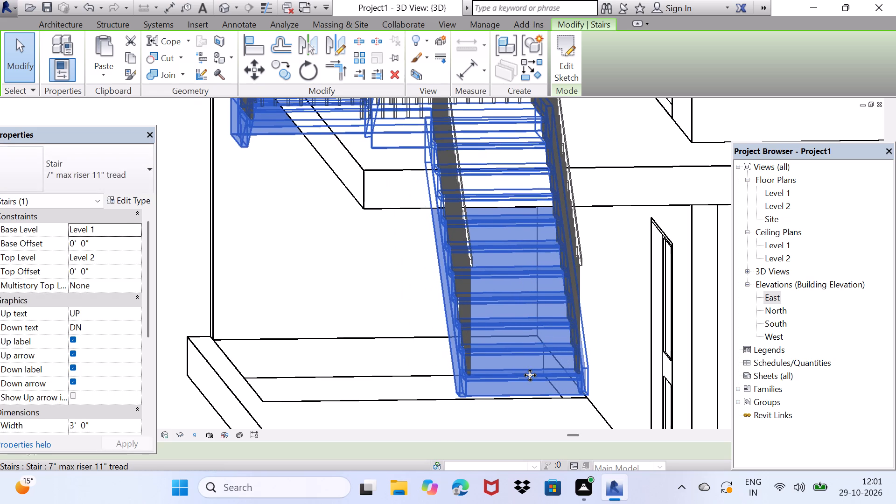
key(Down)
key(Down)
key(Down)
key(Down)
key(Down)
key(Down)
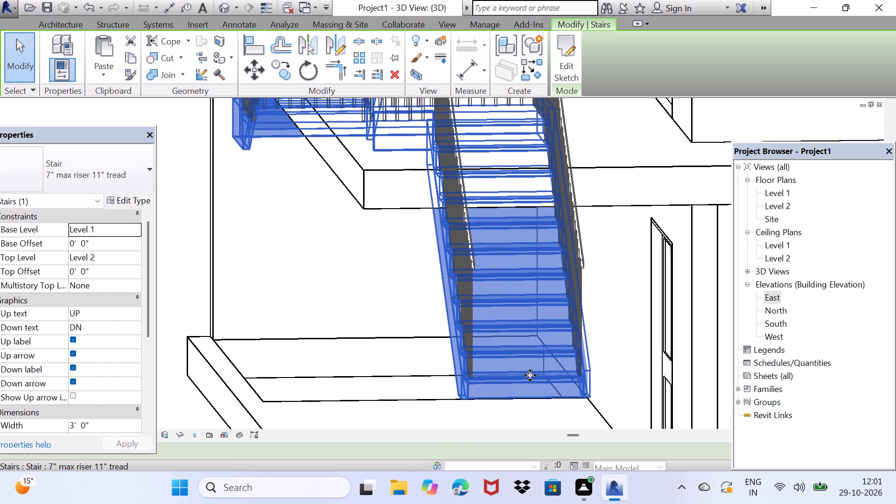
scroll(529, 365, down, 3)
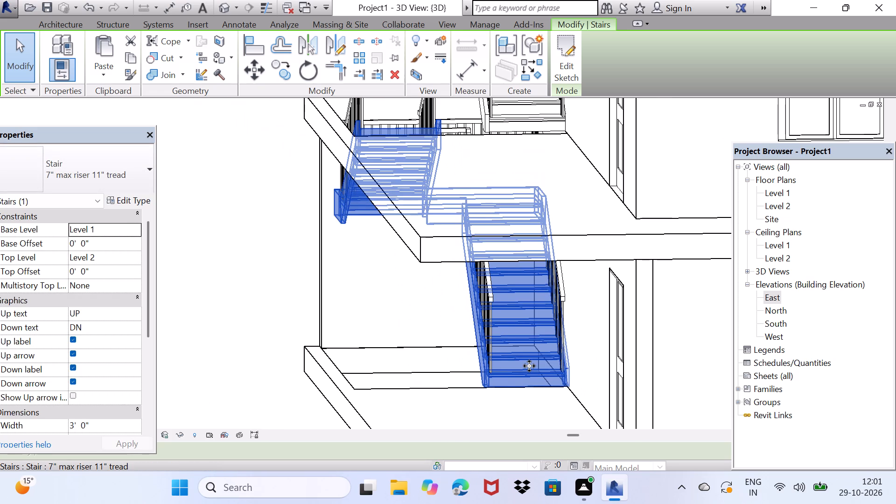
key(space)
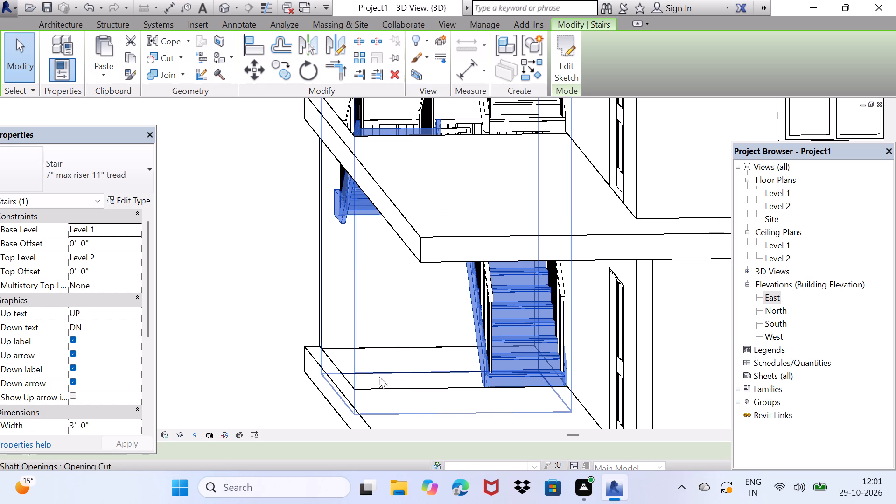
click(234, 308)
Examine from several sides in 3D how the Level 1 stair fits the Level 2 floor opening.
scroll(237, 297, down, 4)
middle_drag(238, 306, 242, 307)
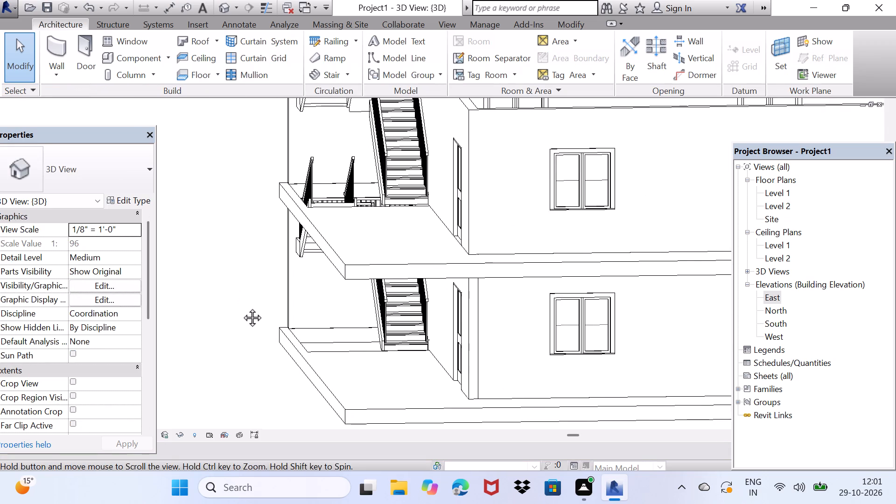
middle_drag(242, 307, 316, 416)
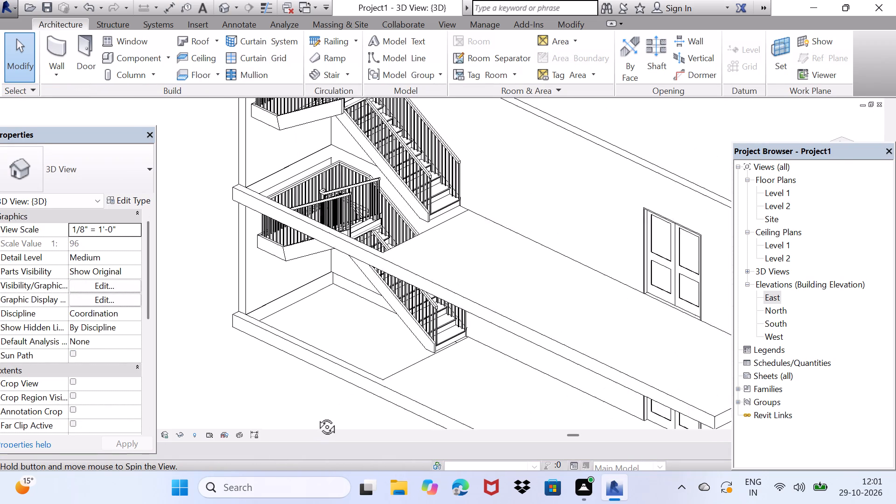
middle_drag(316, 416, 519, 411)
scroll(417, 212, up, 3)
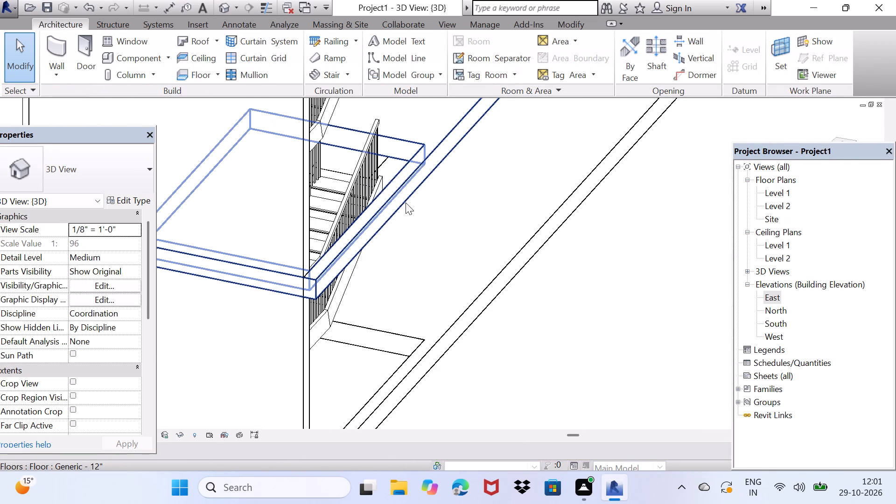
middle_drag(406, 199, 355, 186)
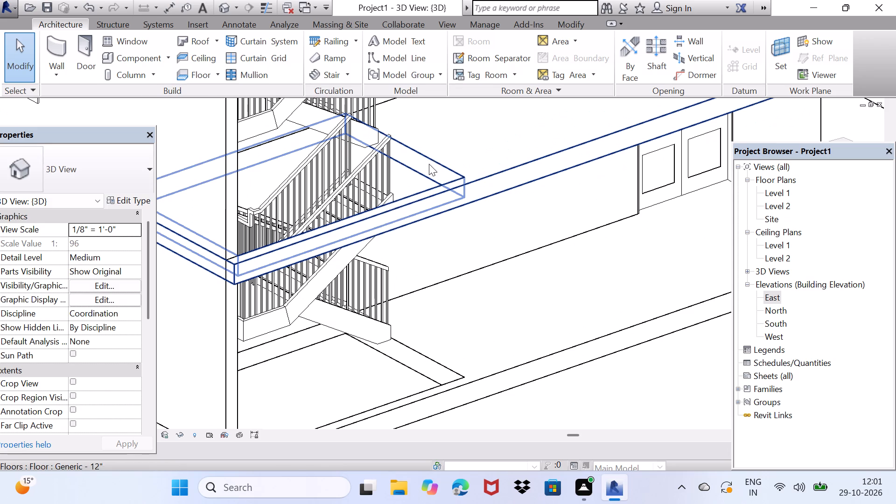
click(429, 164)
click(427, 168)
click(428, 159)
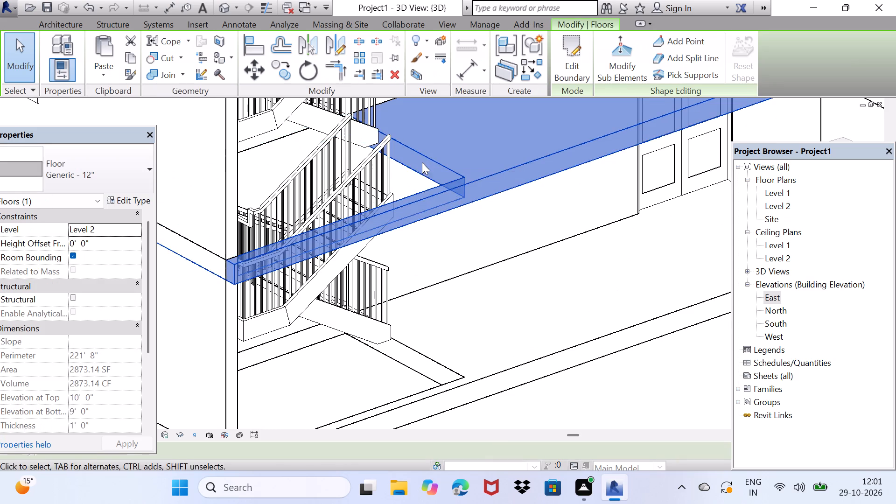
middle_drag(422, 162, 394, 173)
drag(384, 160, 375, 166)
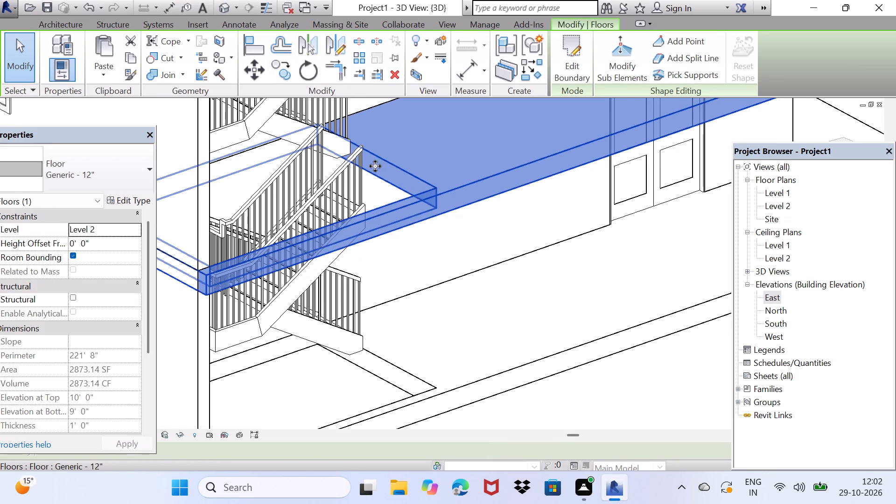
drag(375, 166, 364, 203)
drag(364, 203, 368, 195)
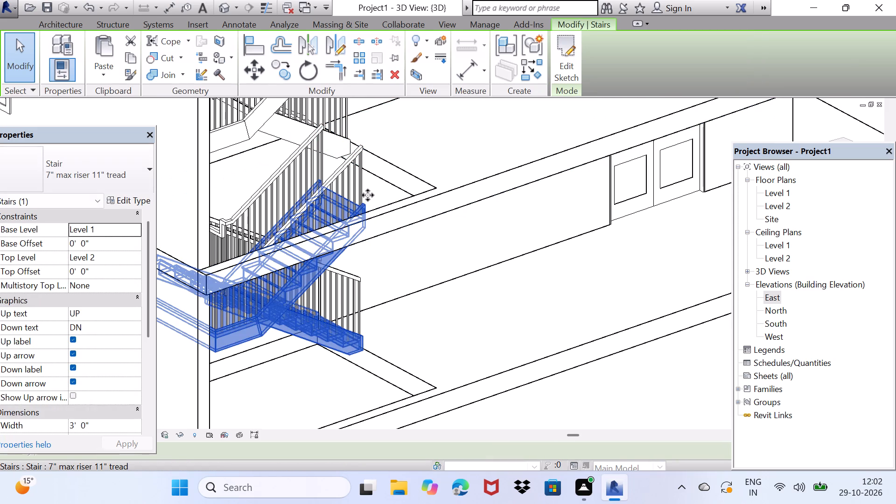
drag(368, 195, 369, 192)
click(364, 202)
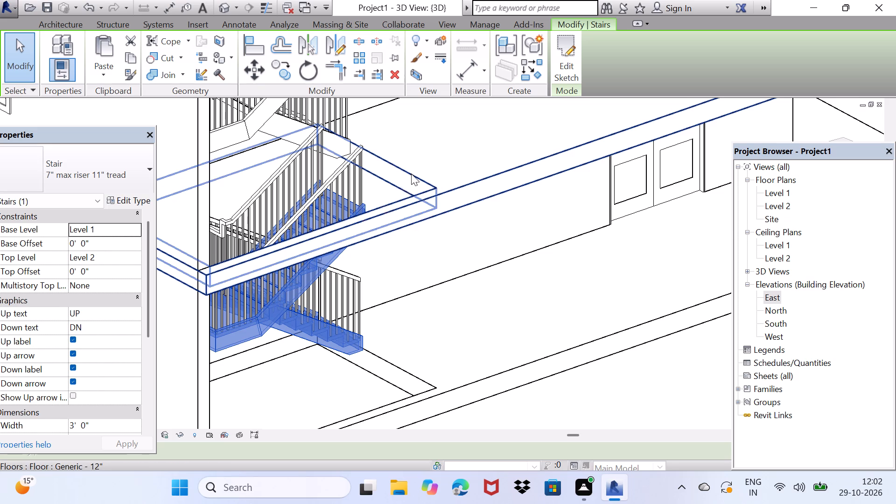
click(406, 179)
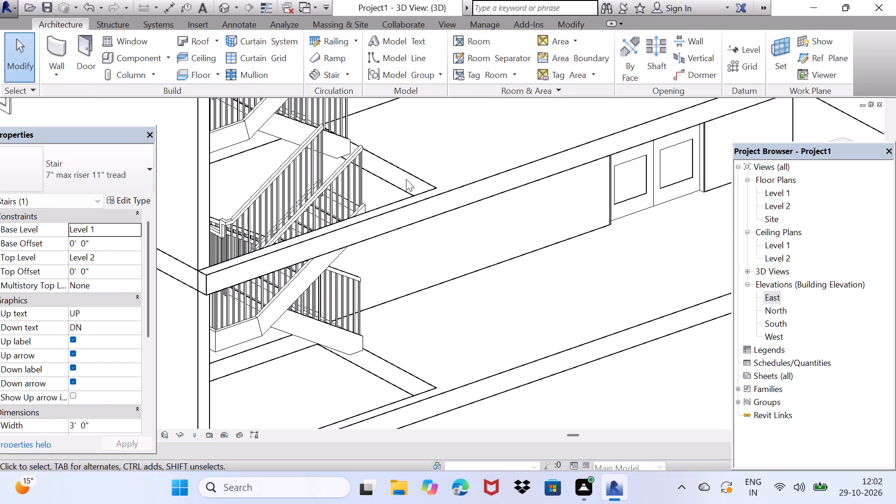
In the East elevation, copy the Level 1 floor slab vertically 22' 6" to above the second-storey walls.
scroll(420, 154, down, 7)
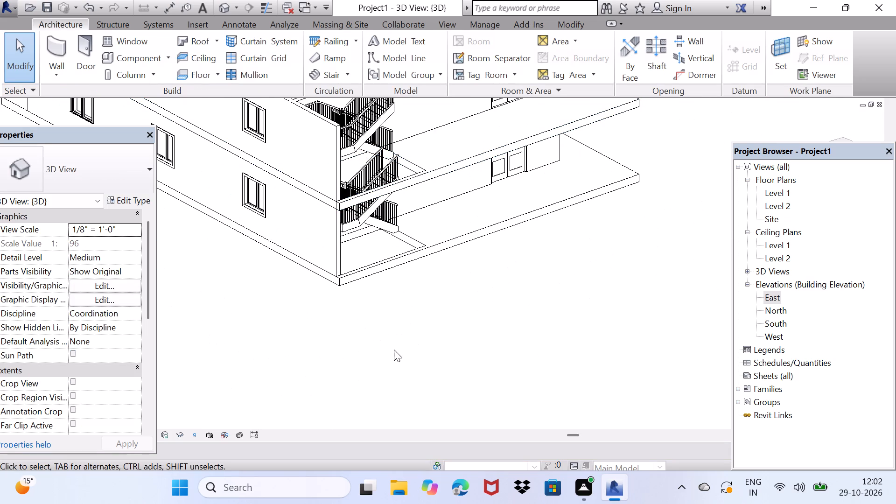
drag(380, 357, 387, 332)
scroll(424, 343, down, 1)
middle_drag(424, 343, 357, 342)
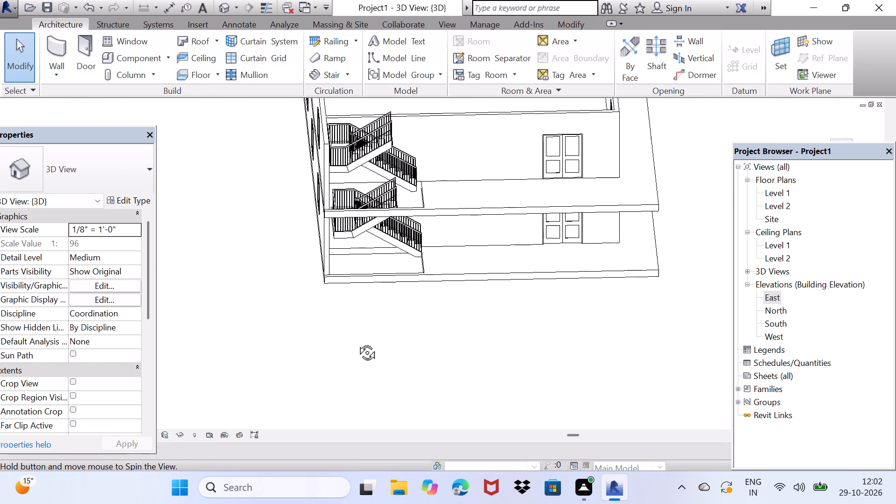
middle_drag(357, 342, 329, 328)
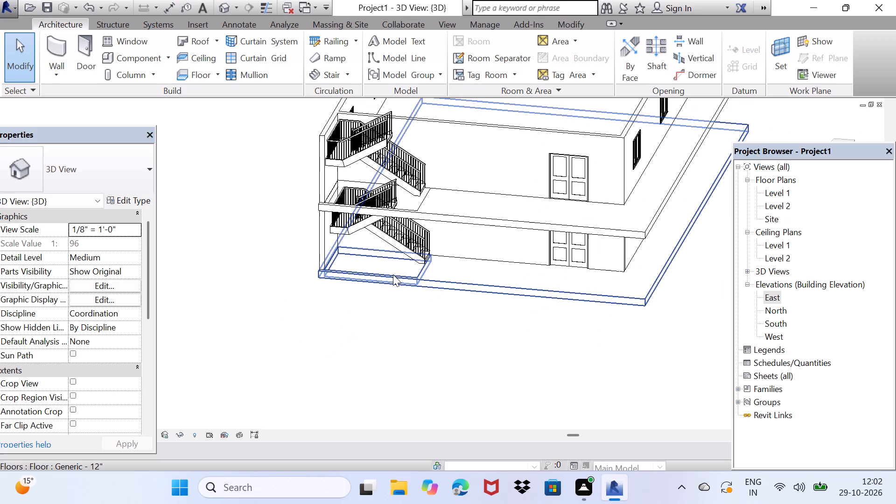
scroll(393, 274, down, 2)
click(770, 298)
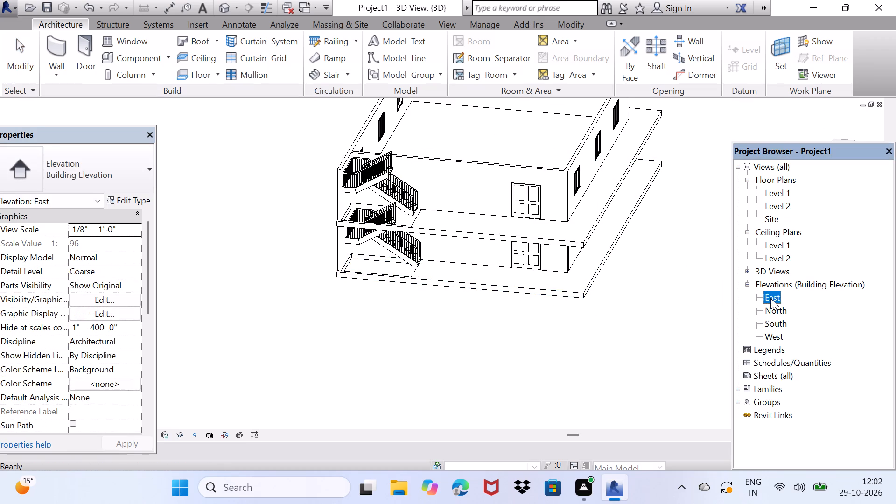
click(770, 298)
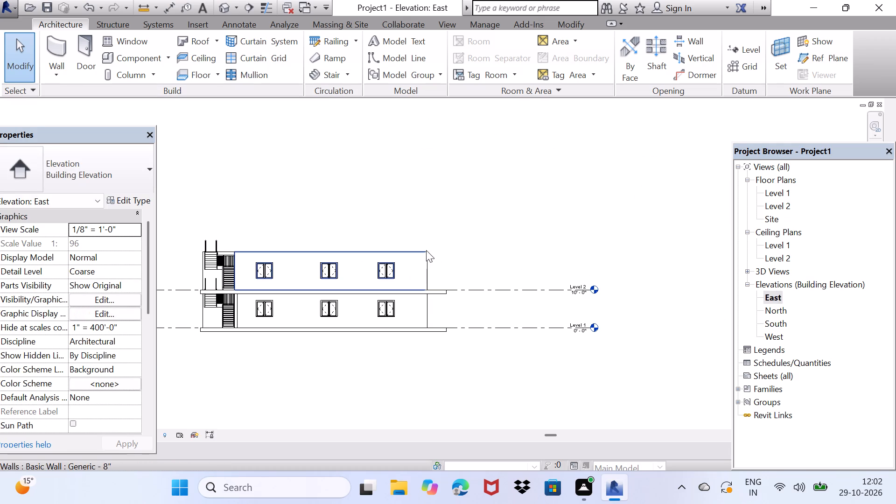
click(439, 330)
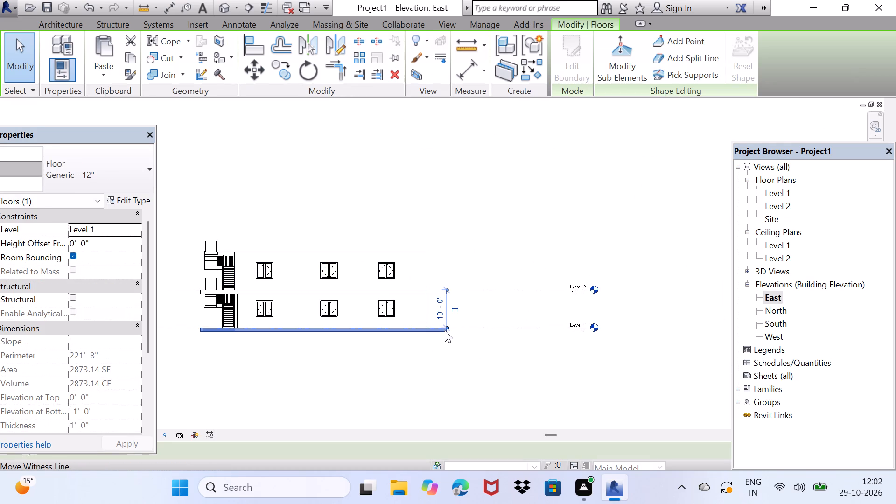
click(289, 70)
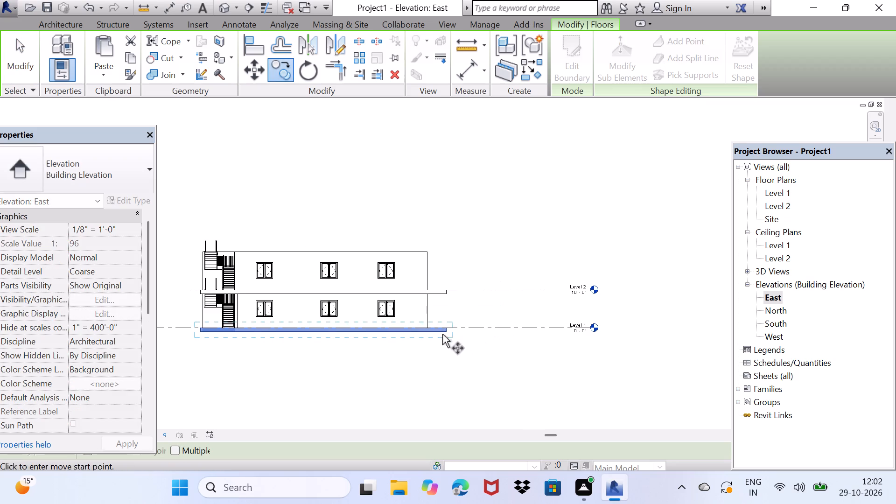
click(443, 328)
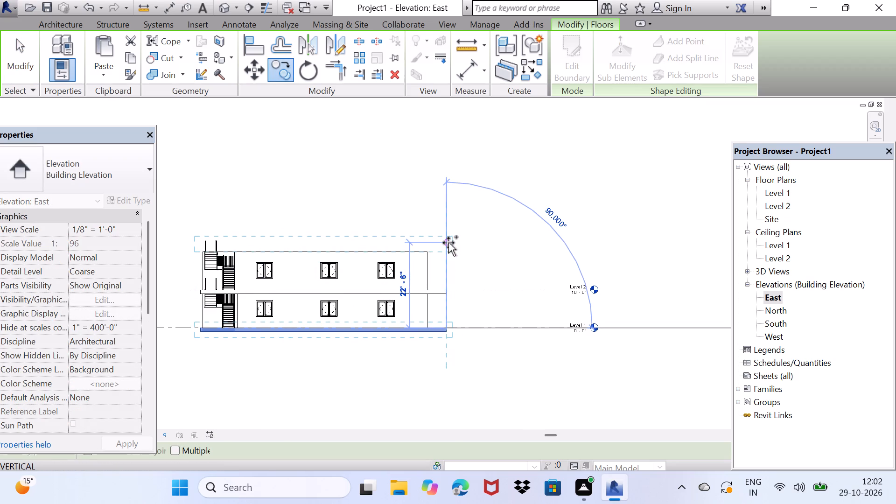
click(448, 243)
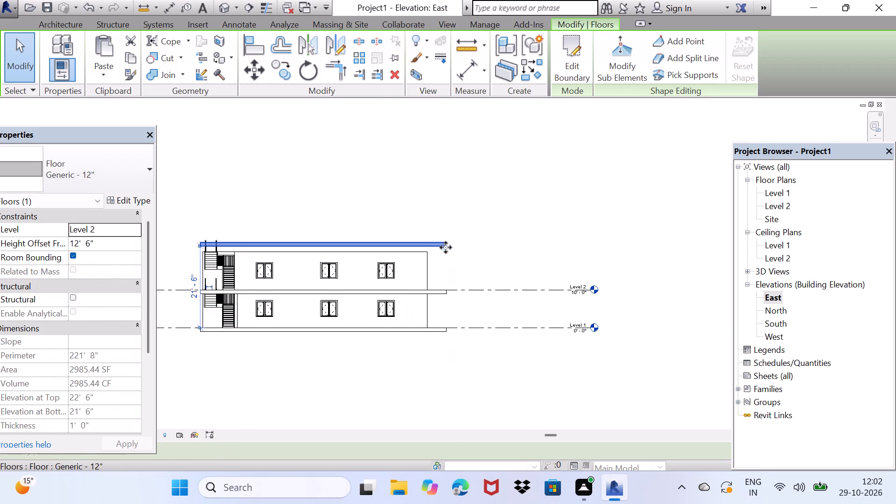
Lower the copied slab onto the second-storey wall tops, at a height offset of 10' 0" from Level 2.
scroll(438, 256, up, 5)
drag(454, 233, 453, 242)
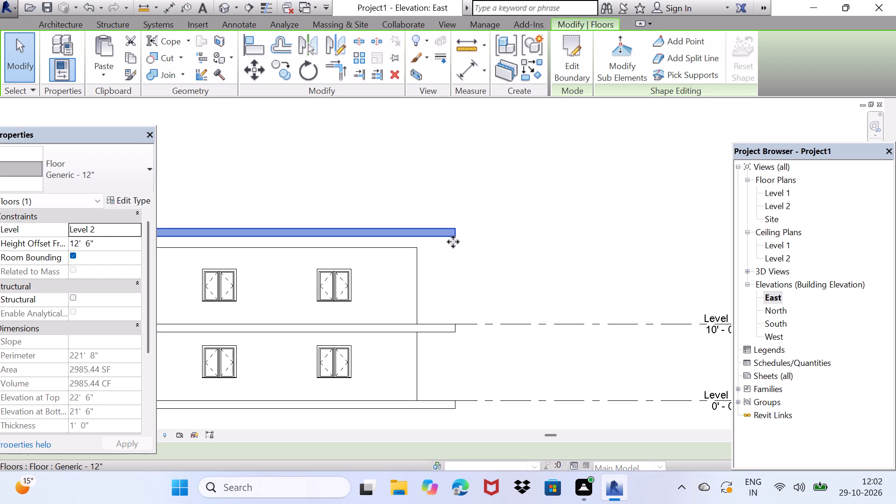
drag(453, 242, 451, 247)
drag(409, 237, 409, 256)
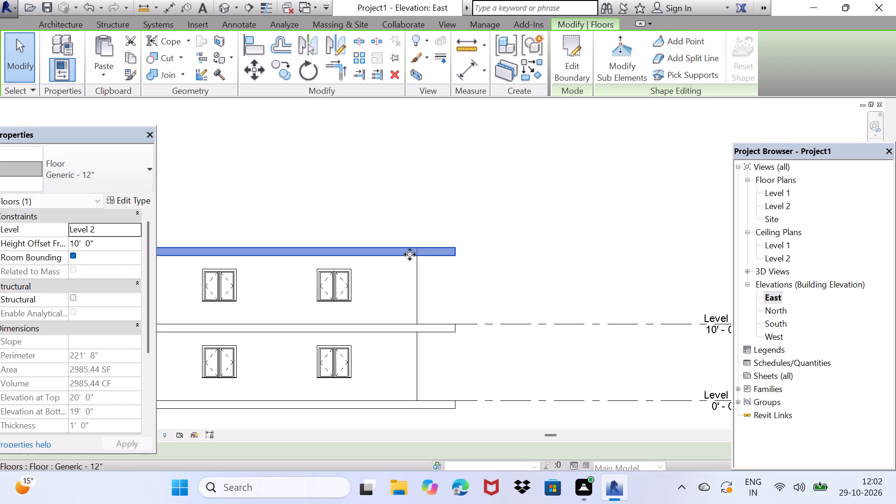
scroll(436, 252, down, 3)
key(space)
scroll(371, 263, down, 3)
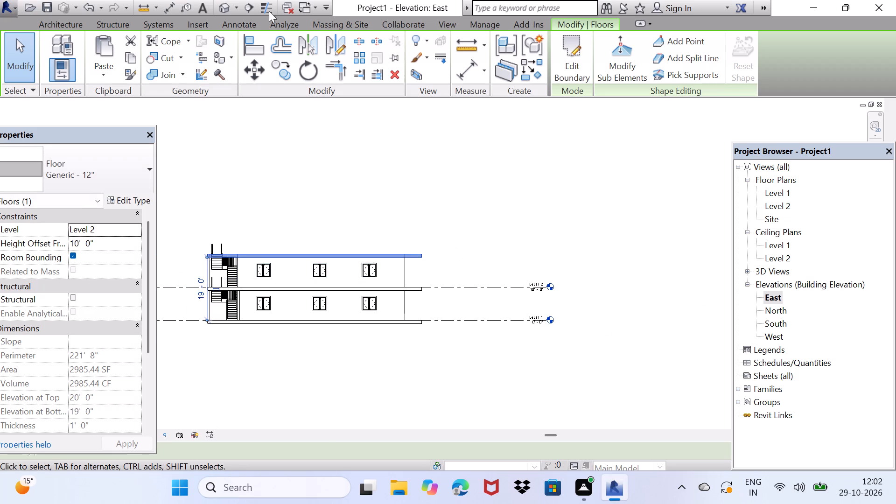
In 3D, nudge the outer railing of the Level 2 stair along the shaft toward the floor opening's edge.
click(229, 2)
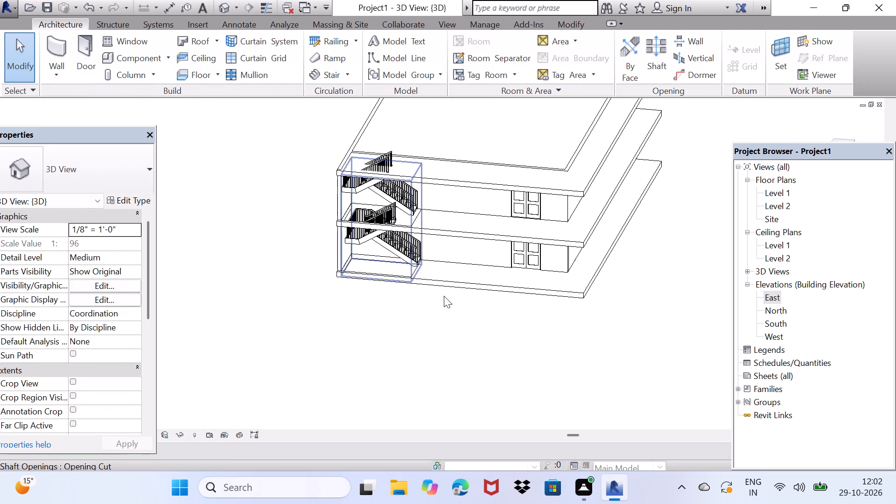
scroll(462, 286, up, 2)
middle_drag(463, 239, 423, 294)
scroll(463, 239, up, 1)
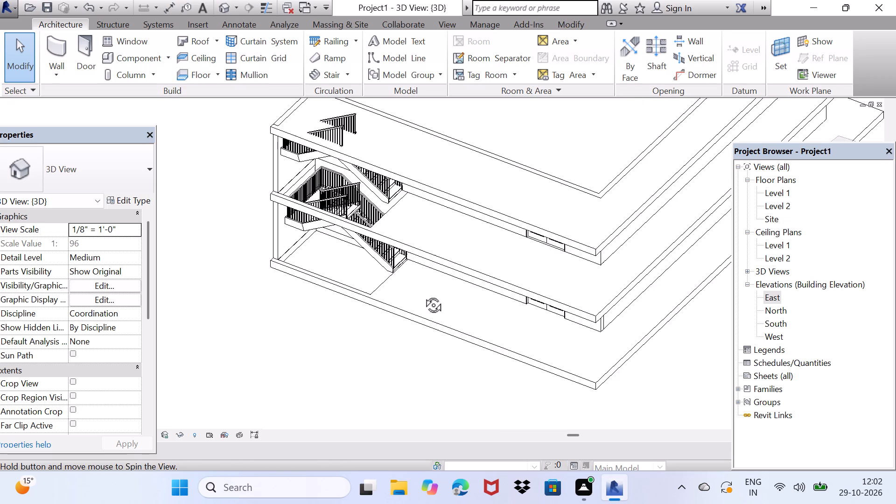
middle_drag(423, 294, 413, 241)
click(384, 177)
scroll(383, 192, up, 2)
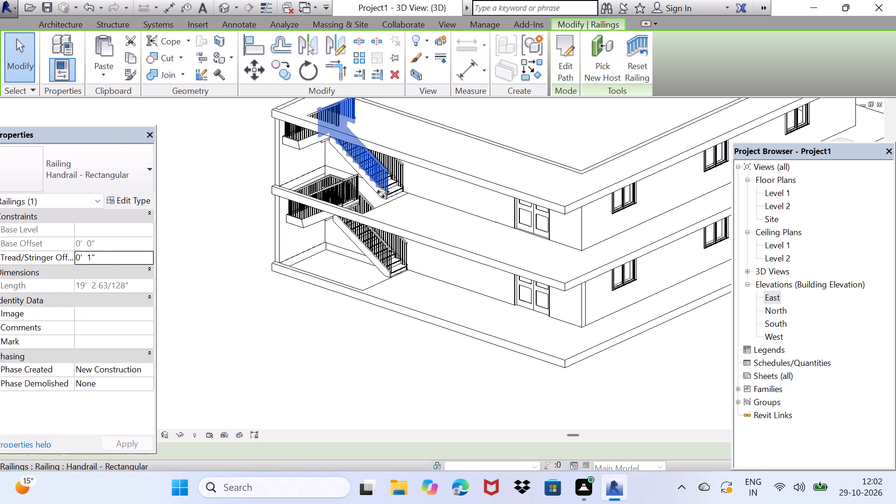
scroll(383, 192, up, 11)
middle_drag(397, 193, 429, 177)
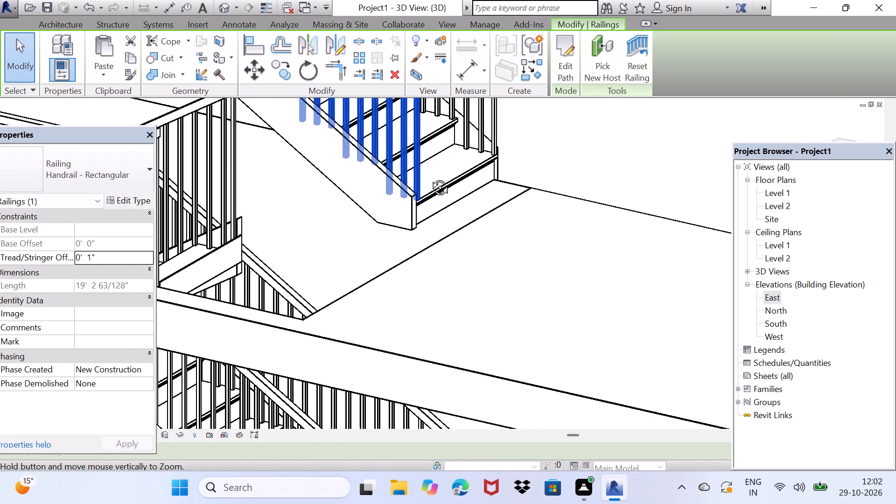
middle_drag(429, 177, 489, 163)
scroll(427, 179, up, 2)
key(Right)
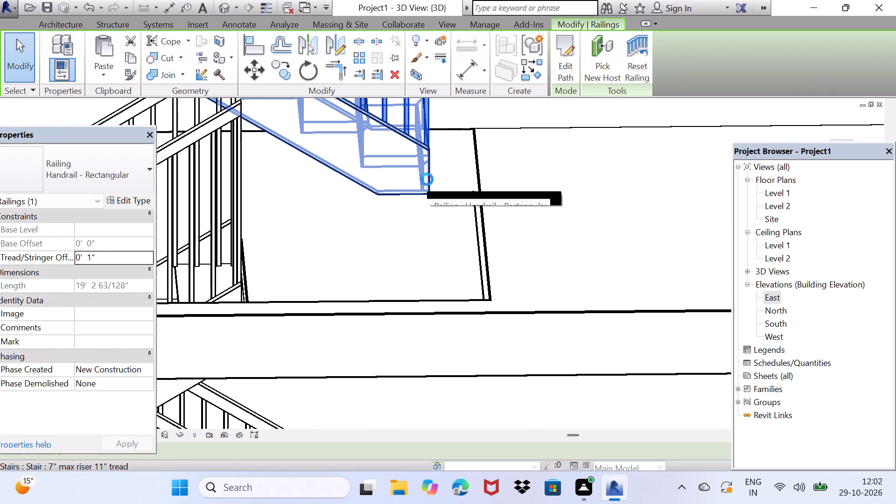
key(Right)
key(Right)
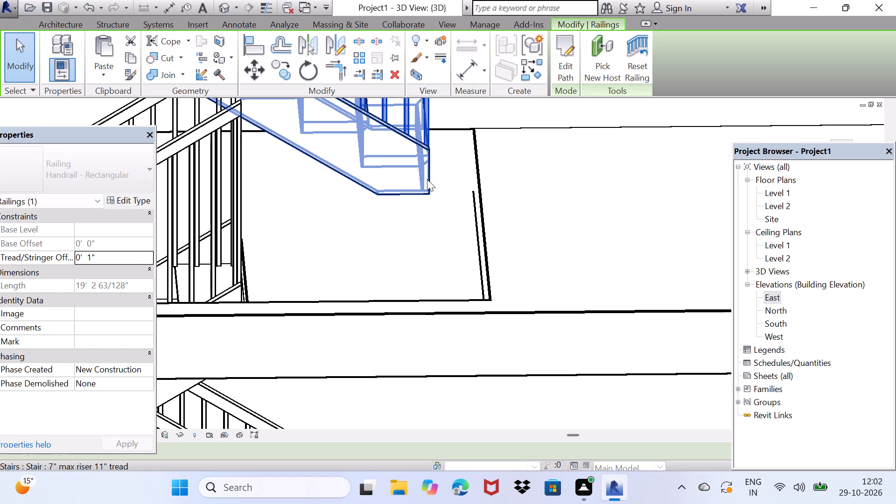
key(Right)
key(Right)
key(Right)
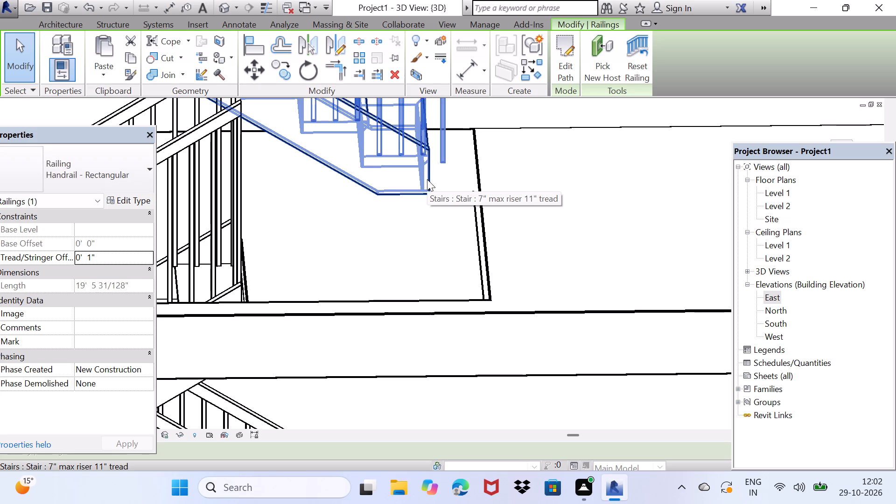
key(Right)
key(Right)
key(Right)
key(Right)
key(Right)
key(Right)
key(Right)
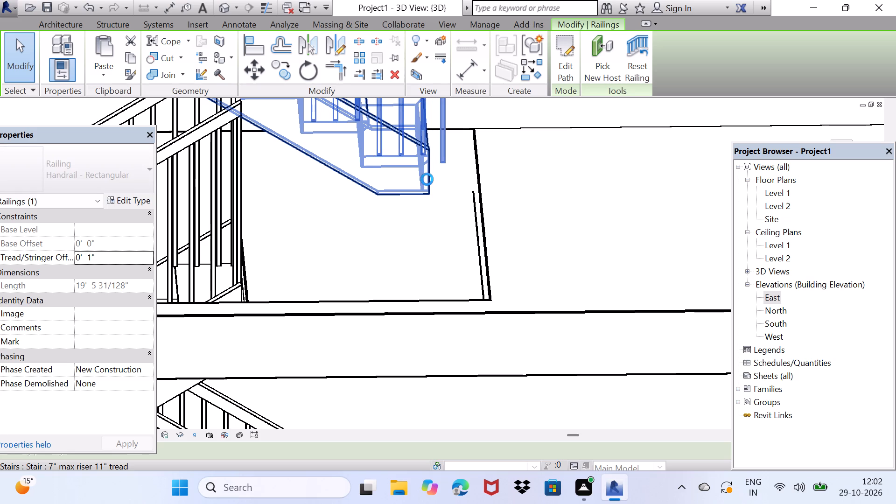
key(Right)
key(Right)
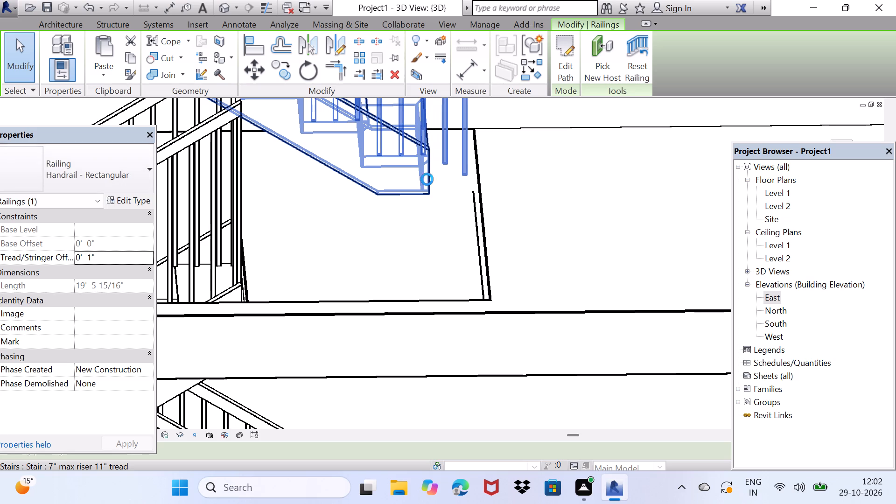
key(Right)
key(Right)
key(Right)
key(Right)
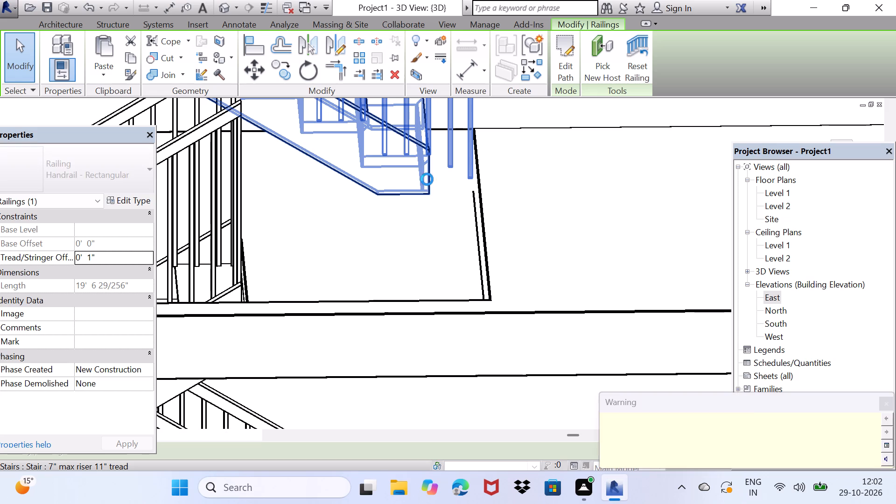
scroll(422, 213, down, 4)
scroll(482, 195, down, 7)
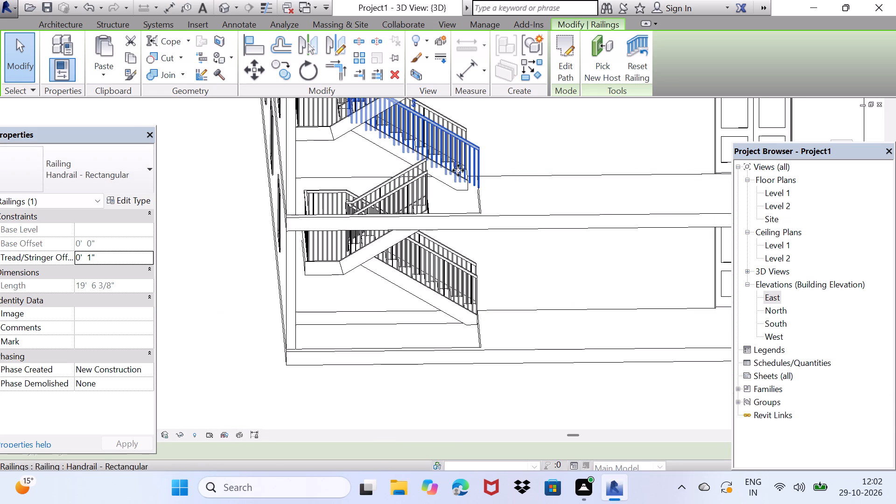
scroll(462, 166, down, 1)
Nudge the Level 2 stair along the shaft to the floor opening's edge and slightly down.
click(460, 180)
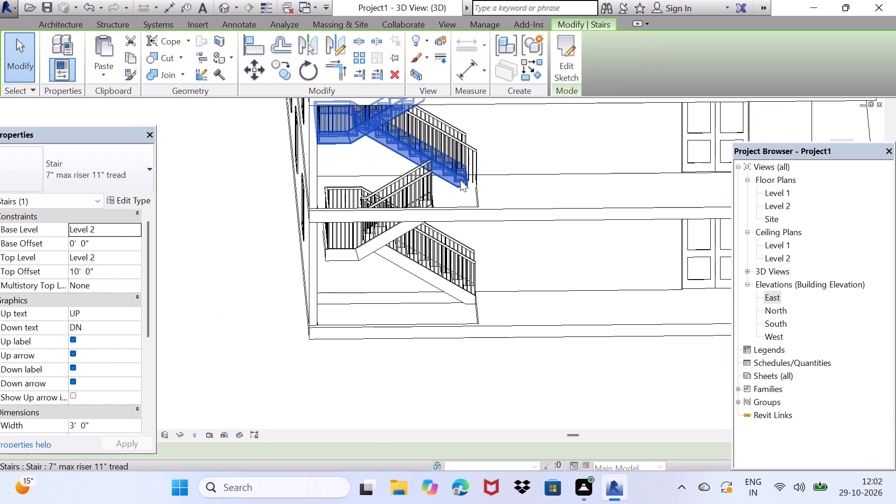
key(Right)
key(Right)
key(Right)
key(Right)
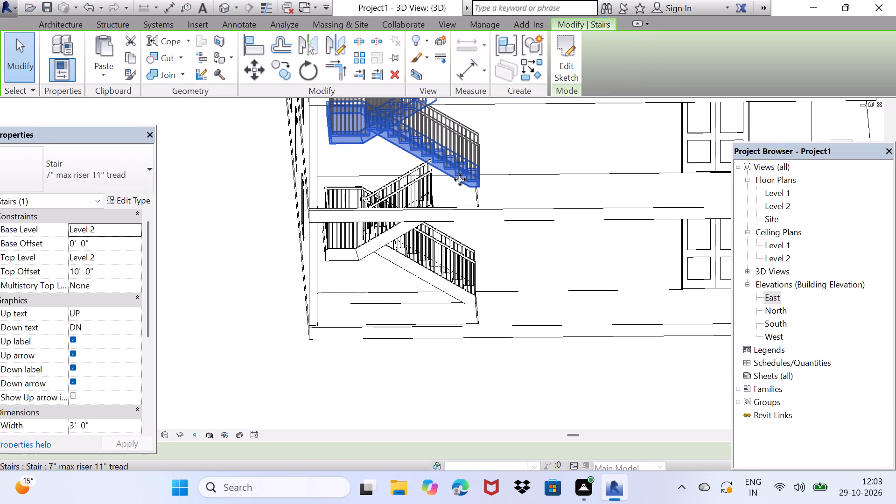
key(Down)
key(Down)
key(Down)
key(Down)
key(Down)
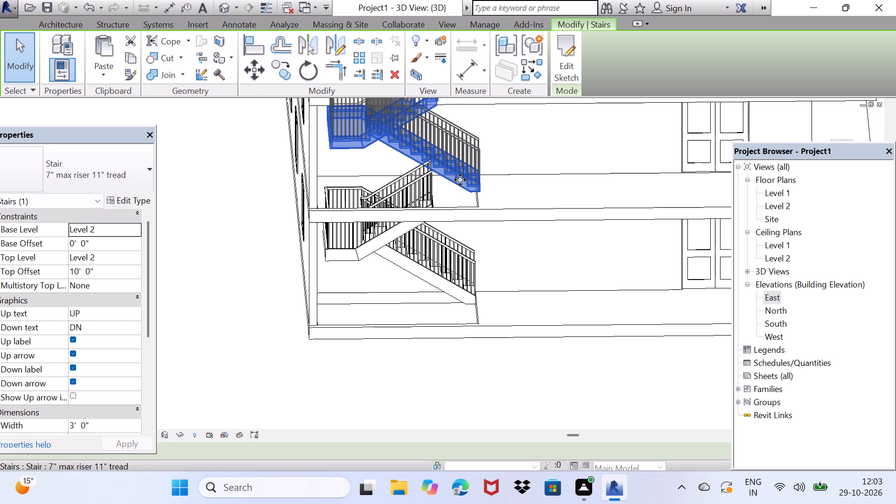
Fine-tune the Level 2 stair's position with small nudges along the shaft and slightly down, in line with the Level 1 stair.
key(Up)
key(Left)
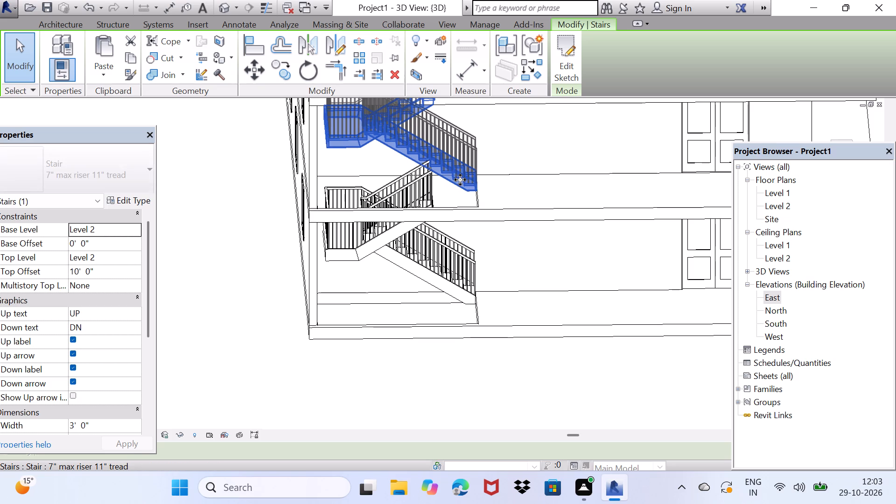
key(Left)
key(Left)
key(Down)
key(Down)
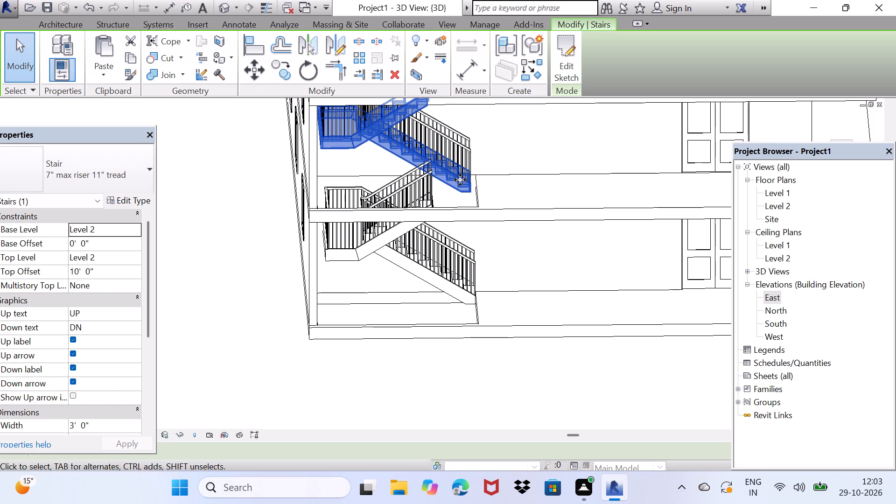
key(Right)
key(Right)
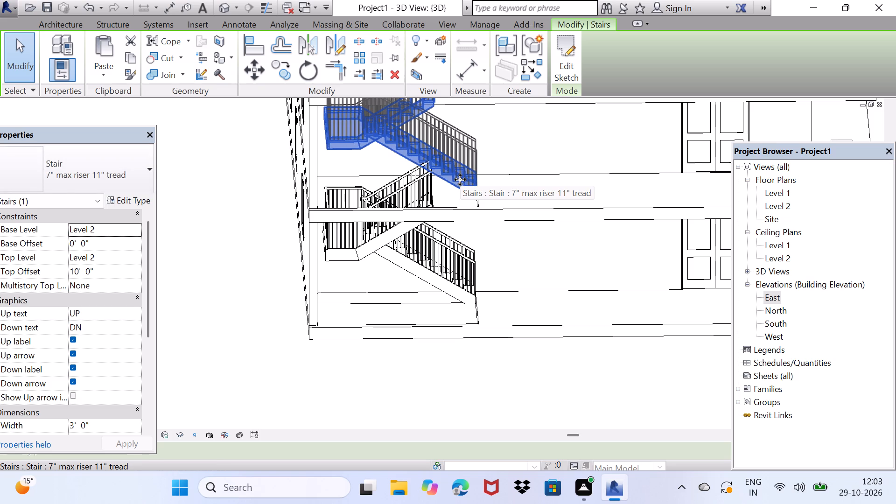
key(space)
Nudge the Level 2 stair sideways across the shaft until its lower flight reaches the side corner of the Level 2 floor opening.
scroll(434, 199, down, 5)
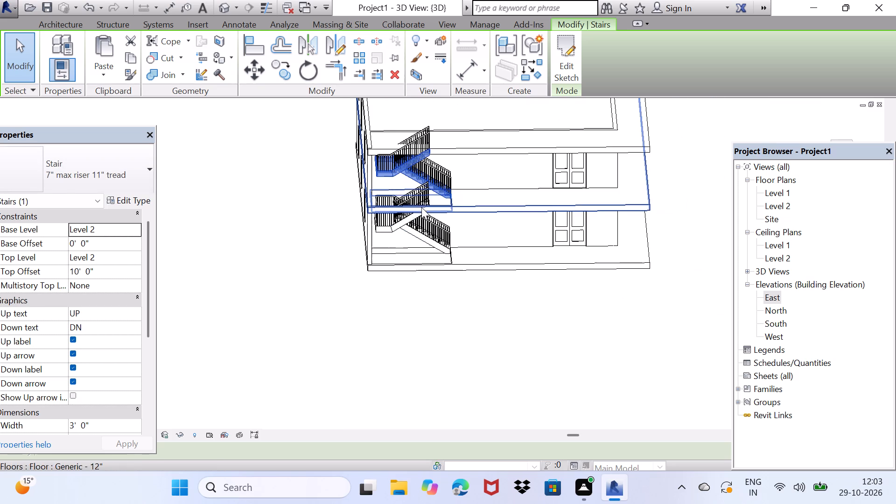
scroll(426, 134, up, 7)
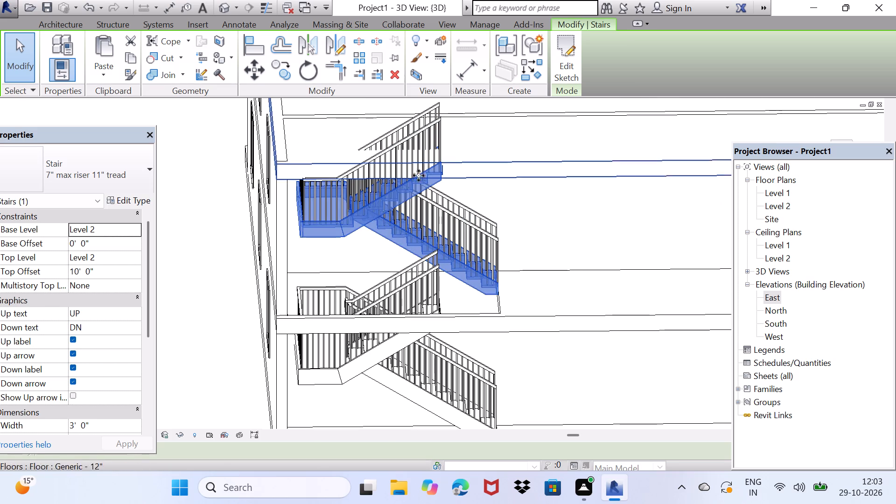
scroll(494, 286, up, 4)
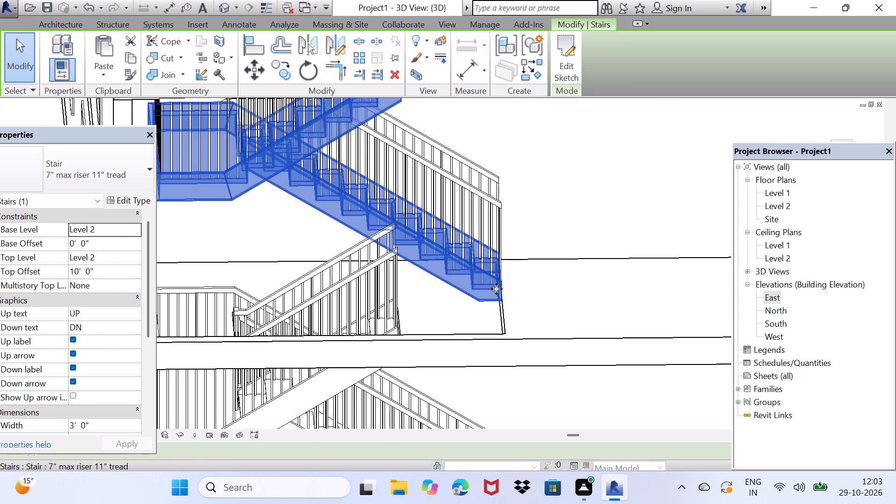
middle_drag(537, 306, 389, 281)
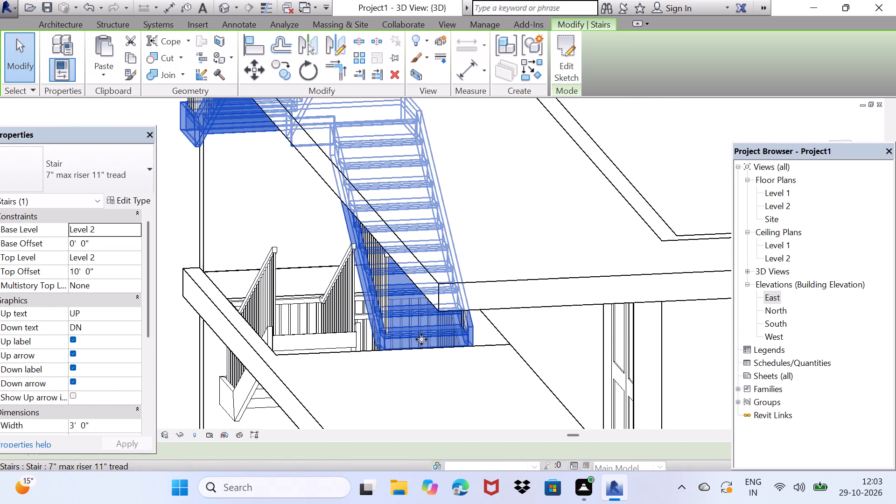
scroll(421, 339, up, 8)
key(Right)
key(Right)
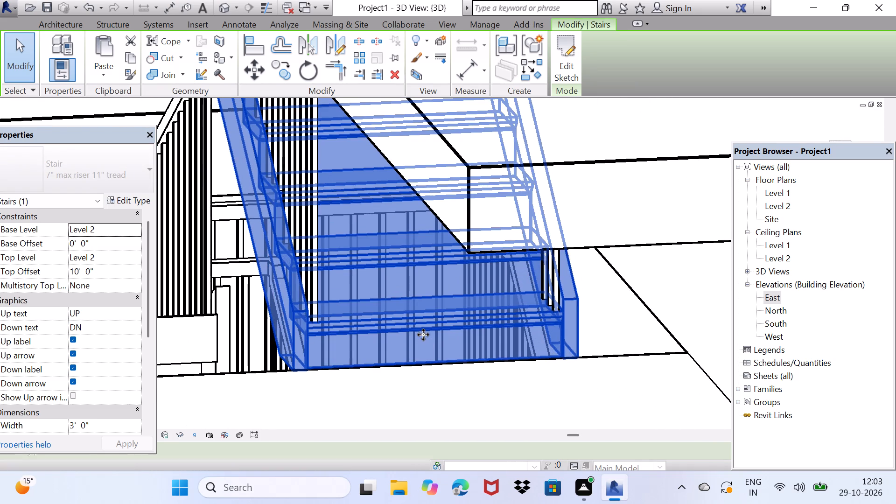
key(Right)
key(Right)
key(Right)
key(Right)
key(Right)
key(Right)
key(Right)
key(Right)
key(Right)
key(Right)
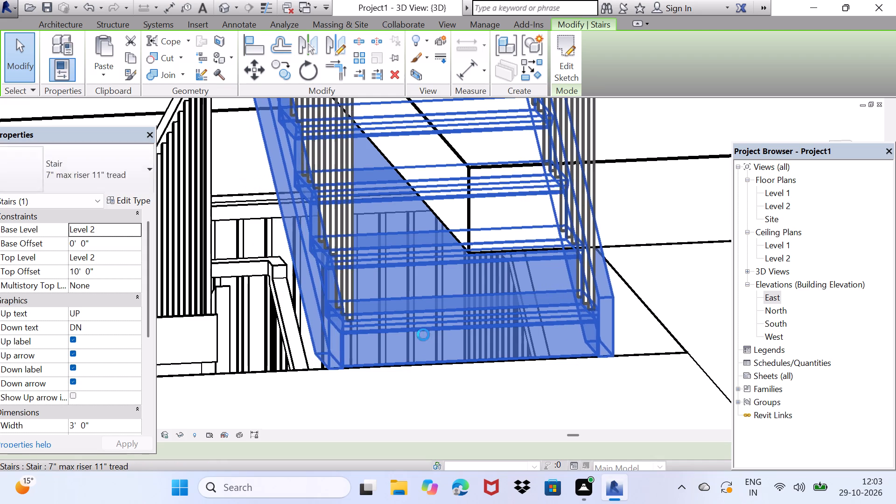
key(Right)
key(Right)
key(Right)
key(Right)
key(Right)
key(Right)
key(Right)
key(Right)
key(Right)
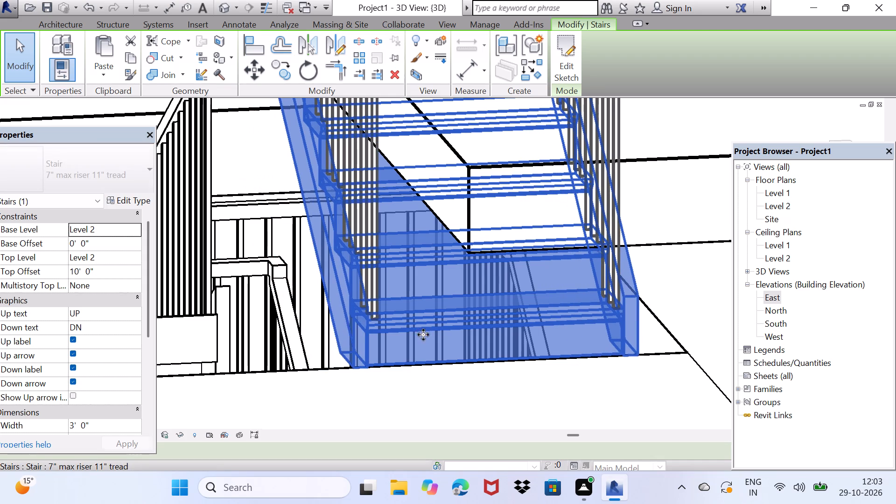
key(Right)
key(Right)
key(Right)
key(Right)
key(Right)
key(Right)
key(Right)
key(Right)
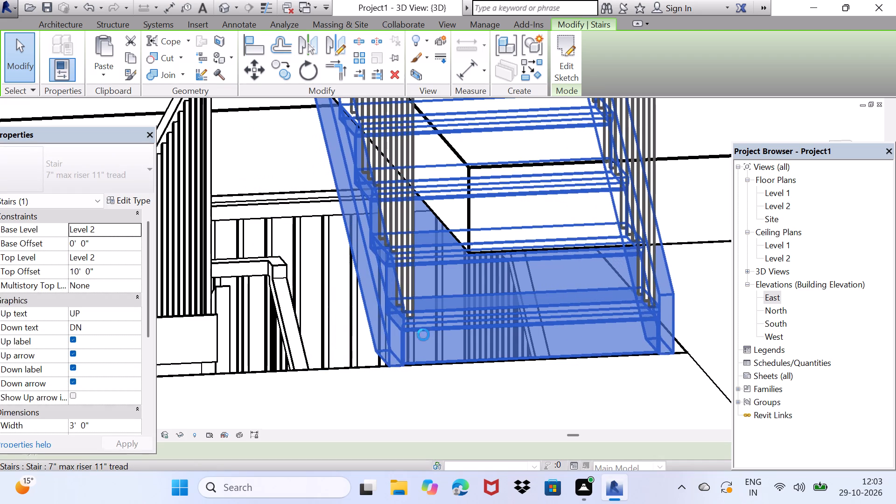
key(Right)
key(Right)
key(Right)
key(Right)
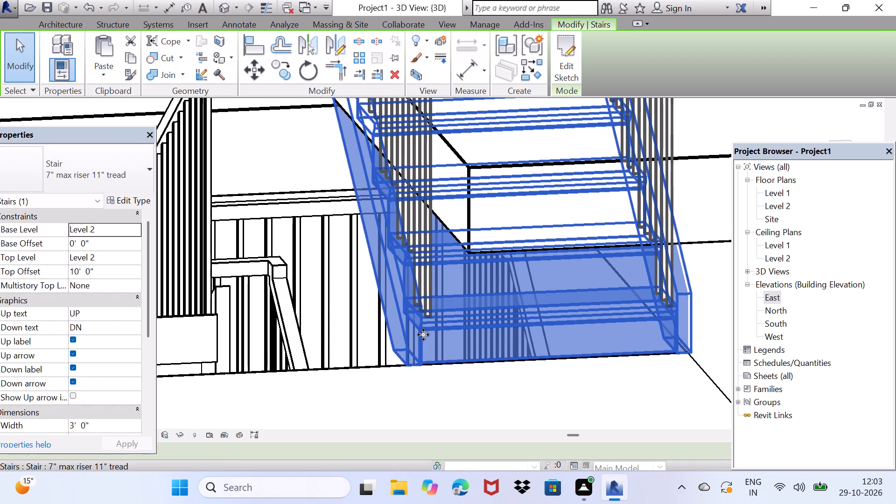
key(grave)
key(Escape)
key(Escape)
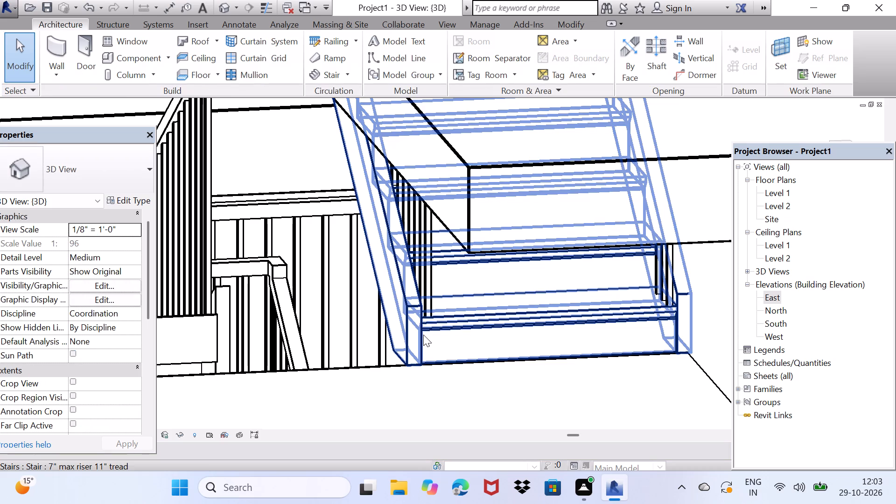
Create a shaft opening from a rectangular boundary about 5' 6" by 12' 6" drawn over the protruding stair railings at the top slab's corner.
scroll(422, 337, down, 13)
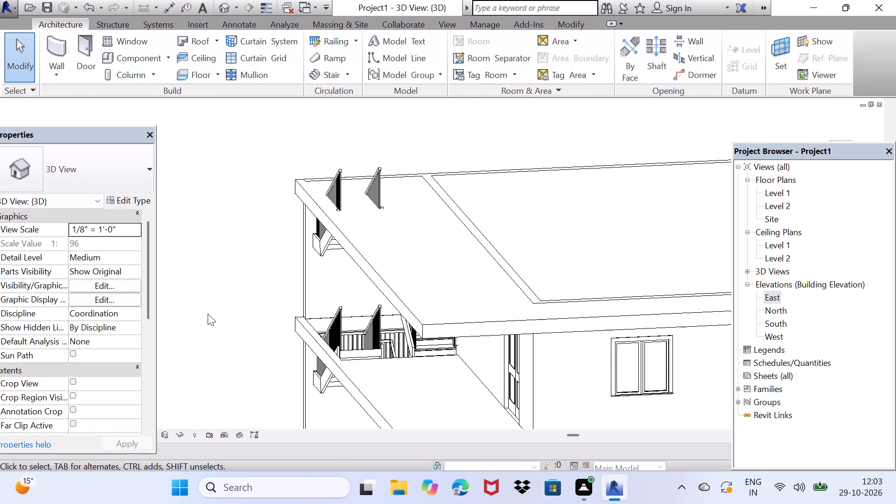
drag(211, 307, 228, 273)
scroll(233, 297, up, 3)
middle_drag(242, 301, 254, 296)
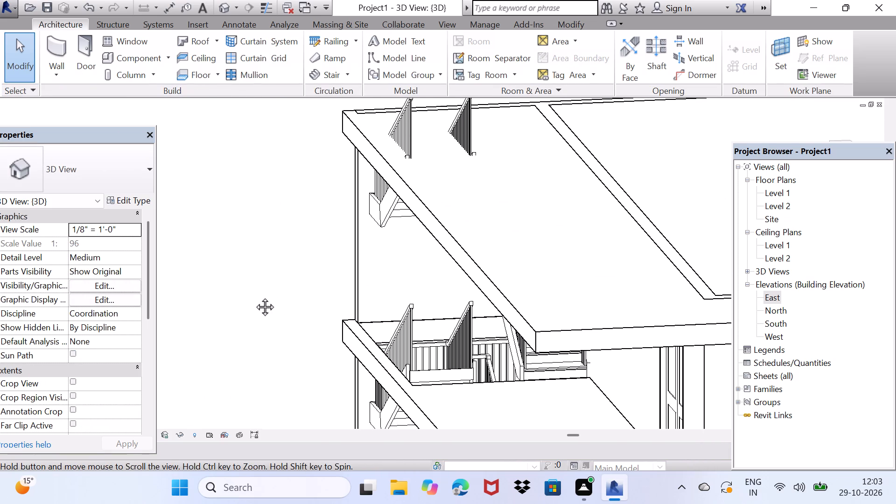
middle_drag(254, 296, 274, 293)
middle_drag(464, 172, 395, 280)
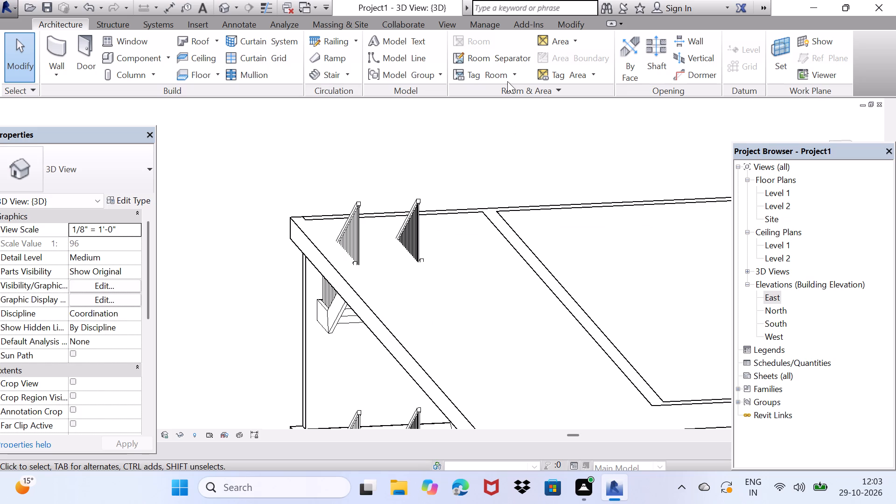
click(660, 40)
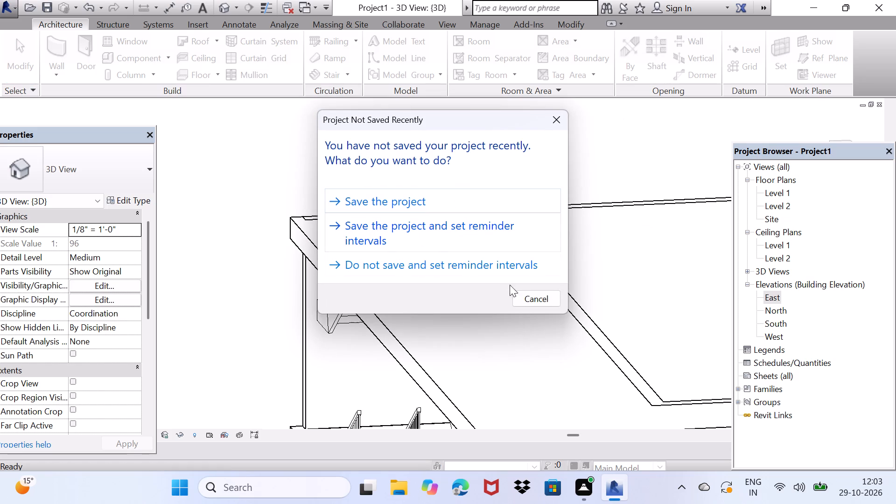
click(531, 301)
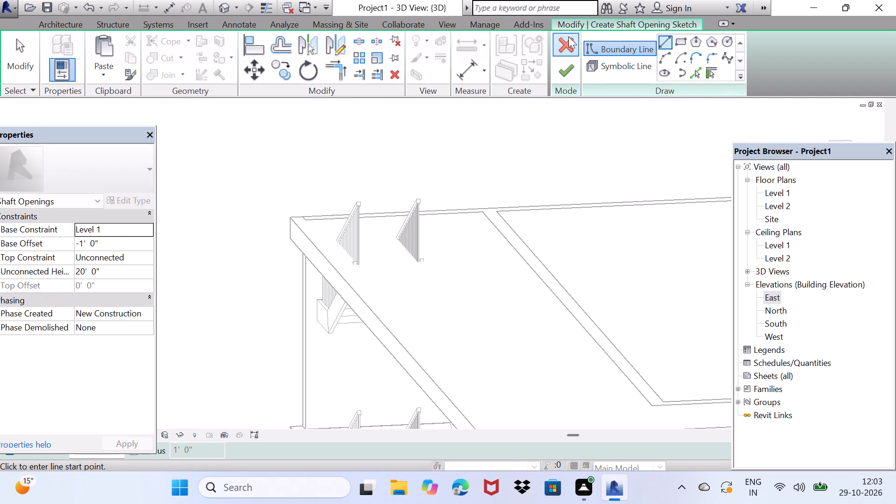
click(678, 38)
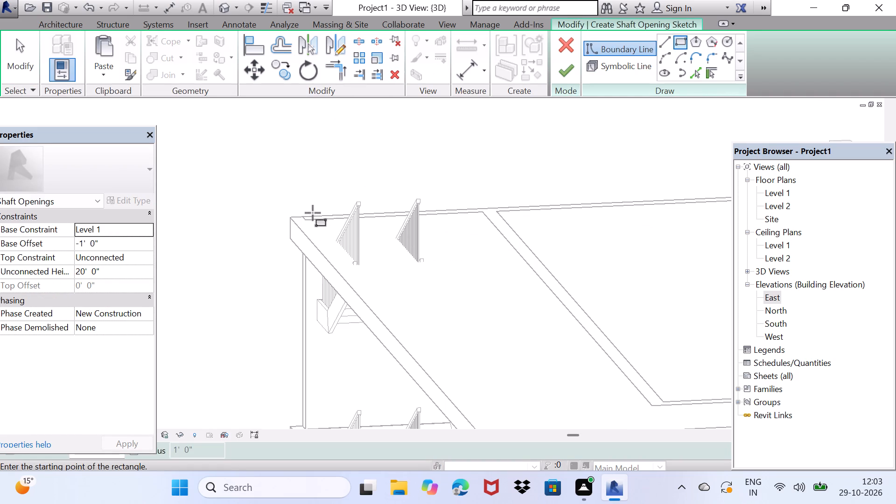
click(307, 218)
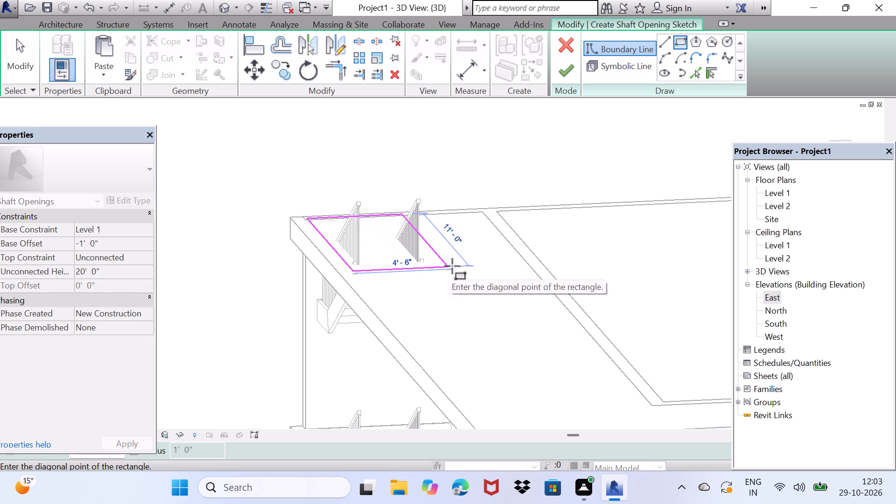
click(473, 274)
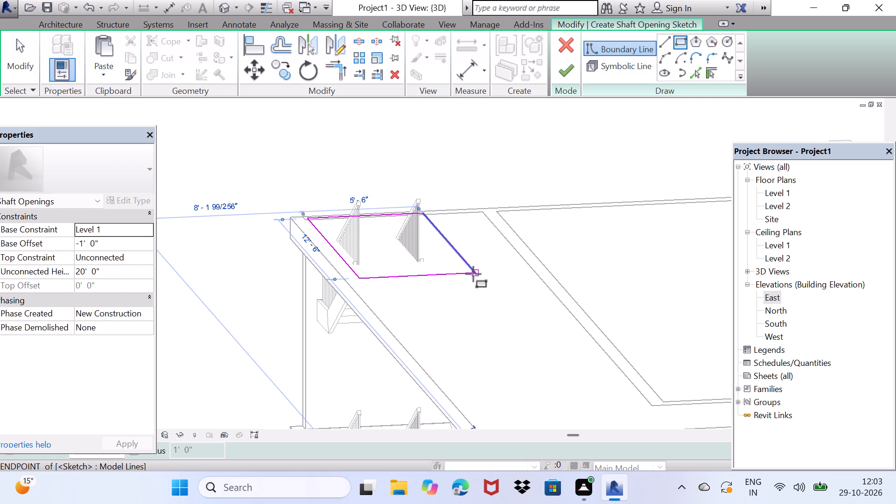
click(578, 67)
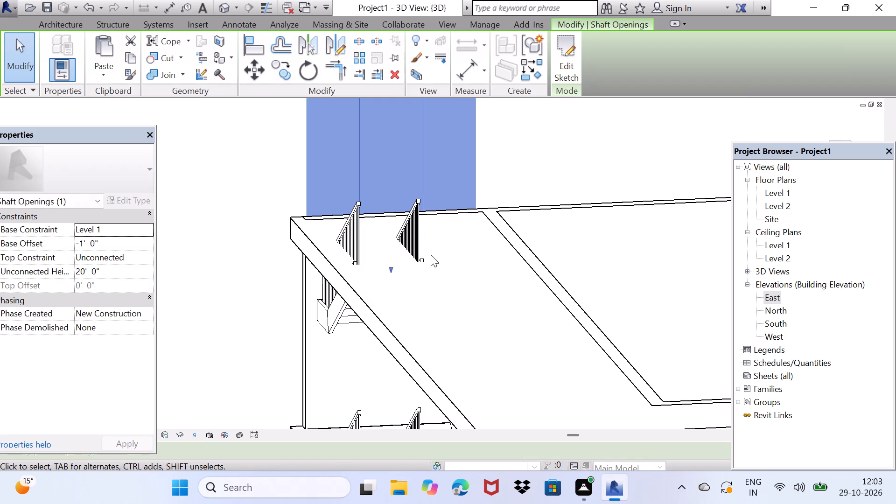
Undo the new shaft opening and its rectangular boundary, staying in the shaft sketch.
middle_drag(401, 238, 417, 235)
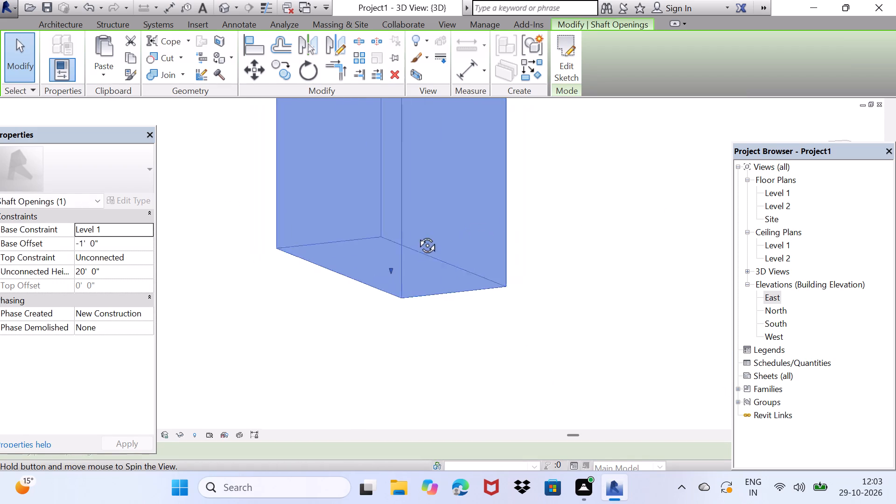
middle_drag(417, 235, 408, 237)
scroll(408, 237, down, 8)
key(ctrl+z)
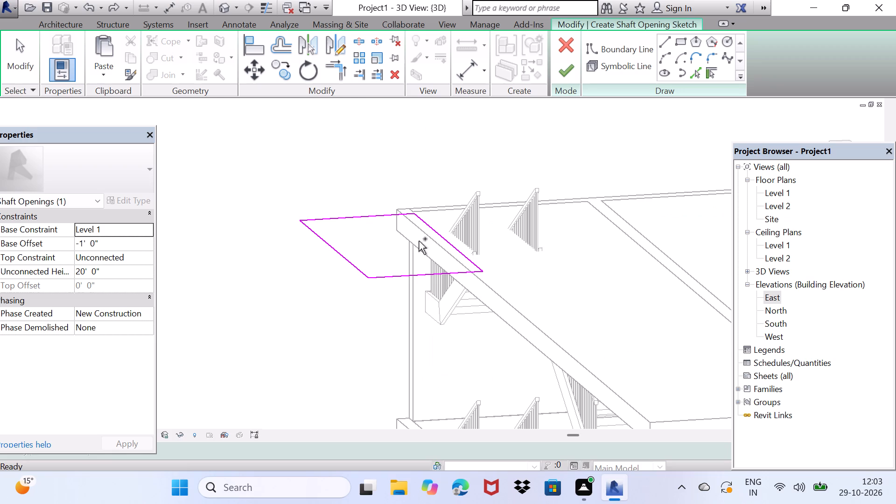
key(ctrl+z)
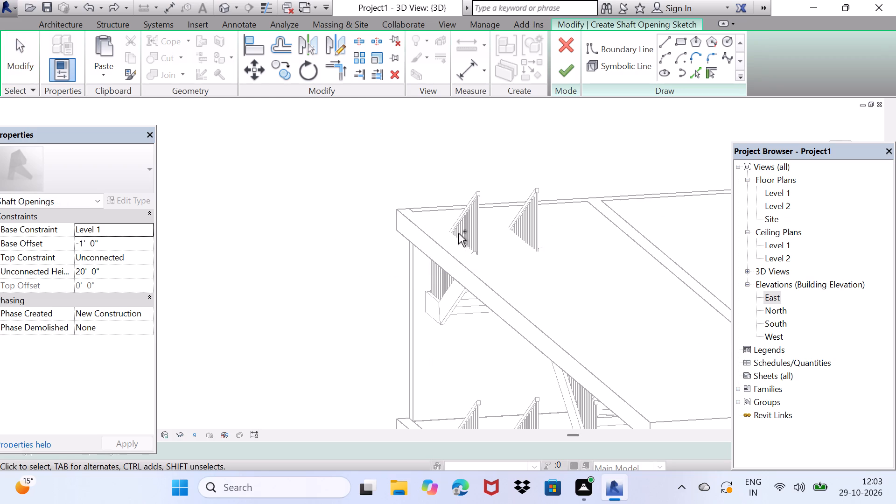
Redraw the shaft boundary as a rectangle about 4' 6" by 13' 0" over the top slab's stair railings and finish the shaft opening.
scroll(443, 231, up, 1)
middle_drag(458, 230, 416, 234)
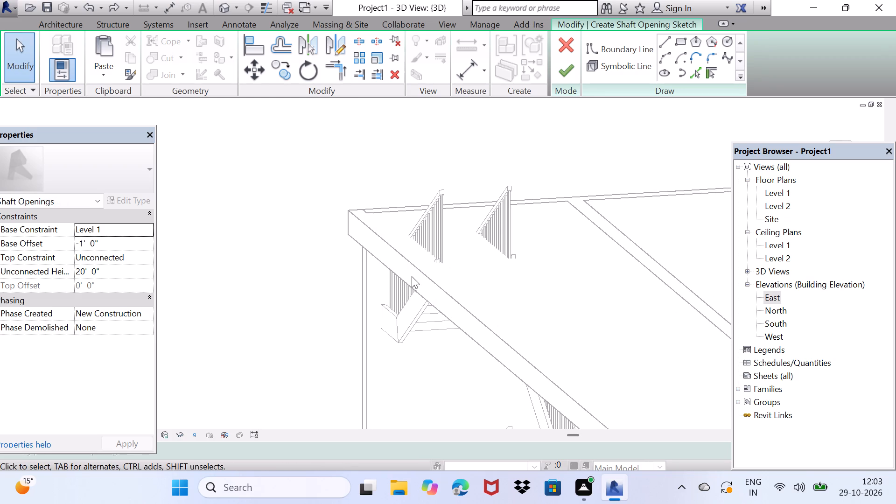
middle_drag(412, 276, 398, 228)
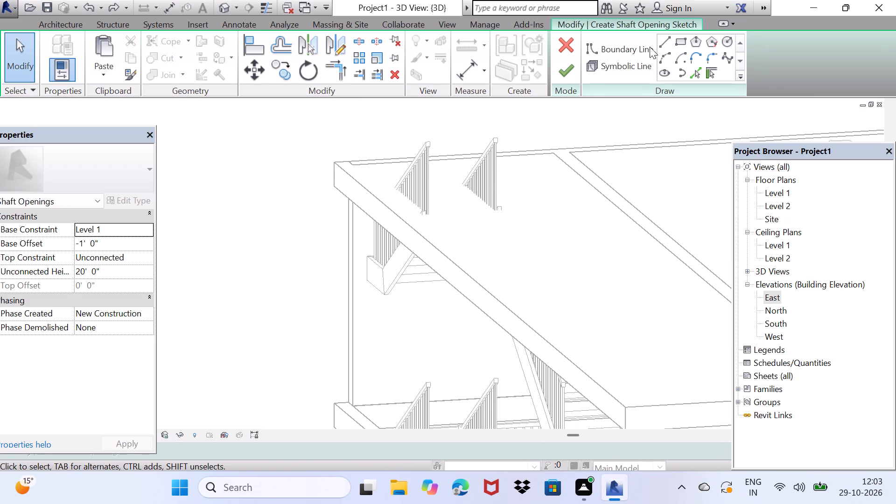
click(580, 43)
click(679, 37)
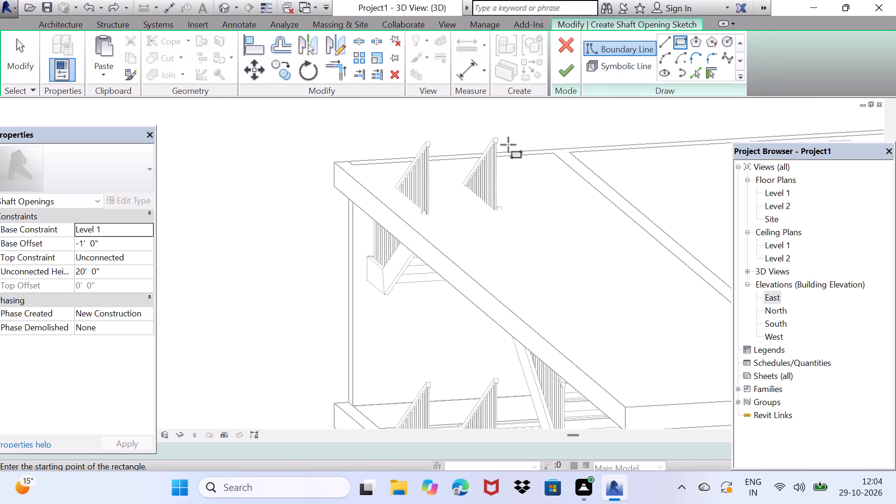
click(380, 169)
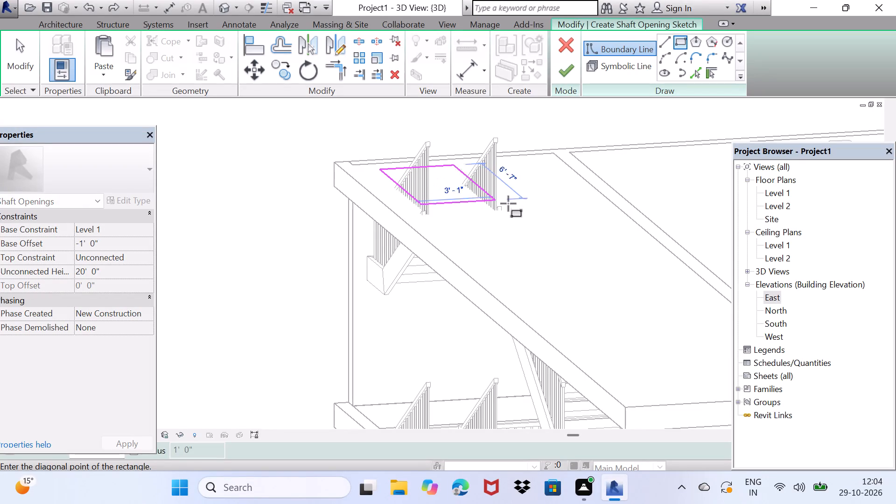
click(568, 232)
click(563, 68)
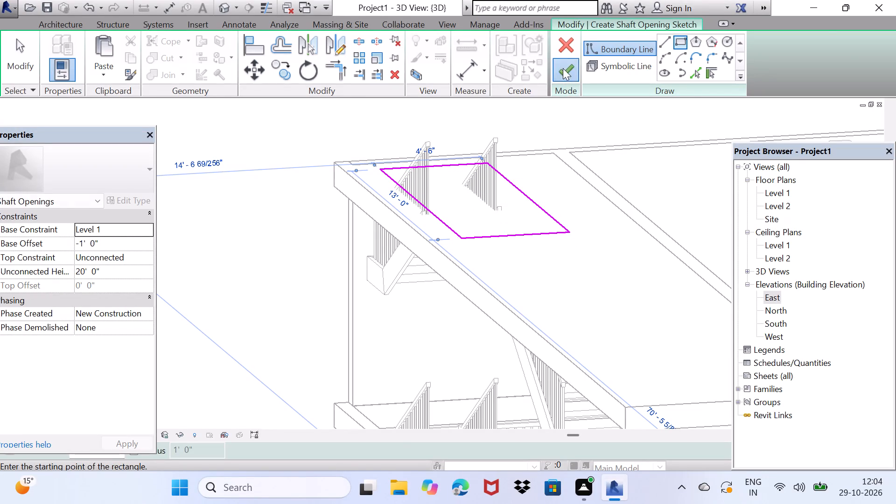
Stretch the new shaft opening's base first downward, then up to a base offset of about 3' 6" from Level 1.
drag(476, 229, 473, 248)
click(473, 248)
drag(473, 248, 473, 263)
click(473, 263)
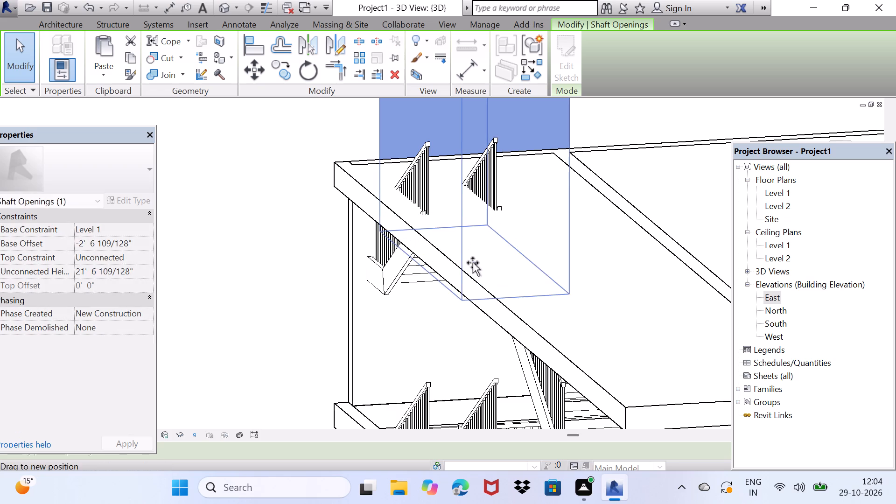
click(473, 263)
drag(473, 263, 468, 340)
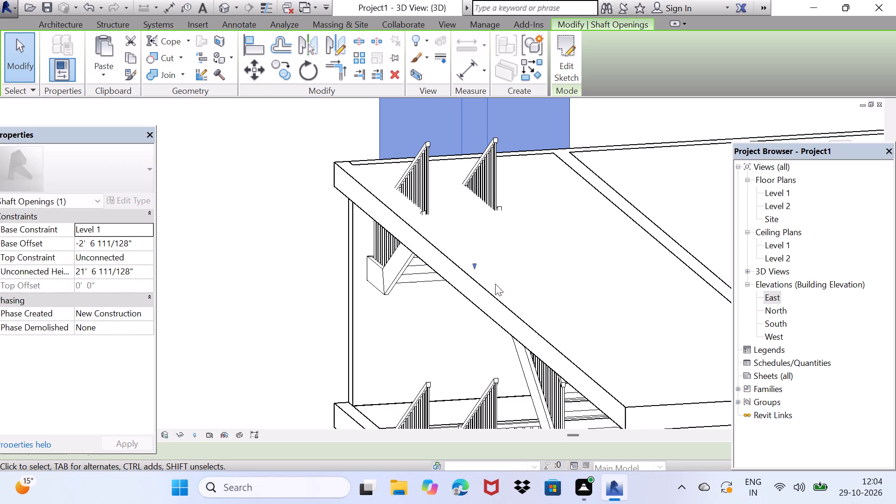
drag(474, 268, 480, 109)
click(480, 109)
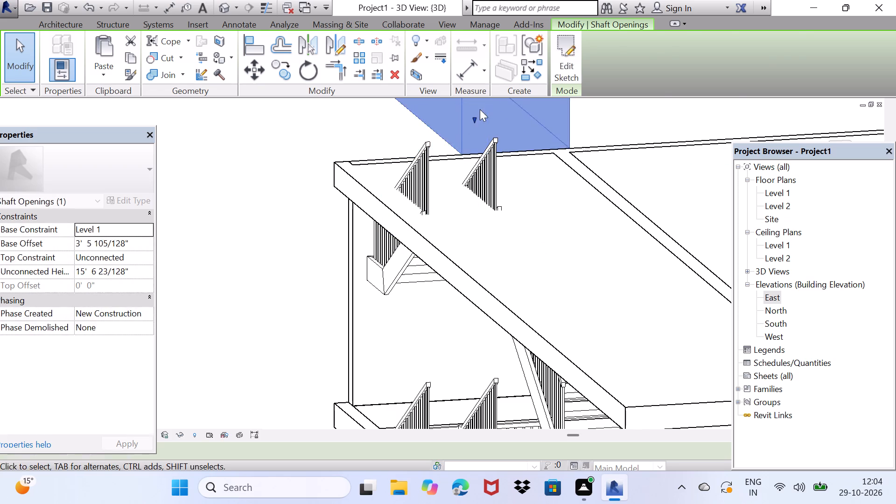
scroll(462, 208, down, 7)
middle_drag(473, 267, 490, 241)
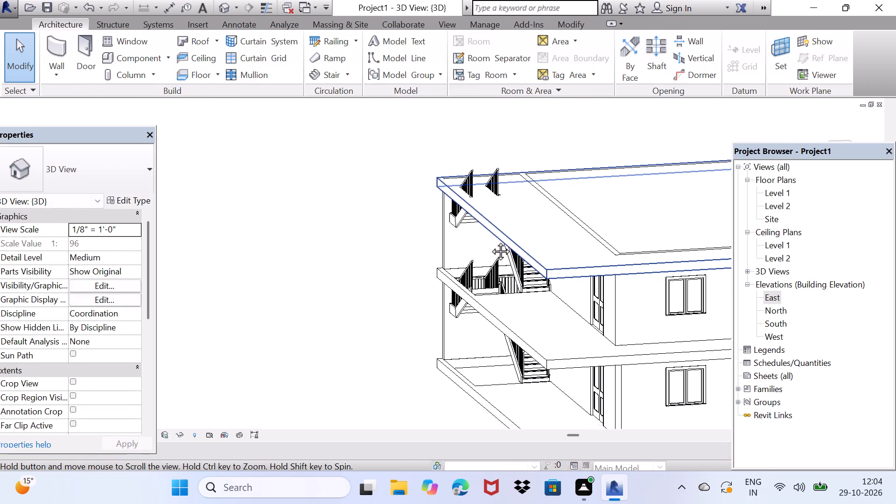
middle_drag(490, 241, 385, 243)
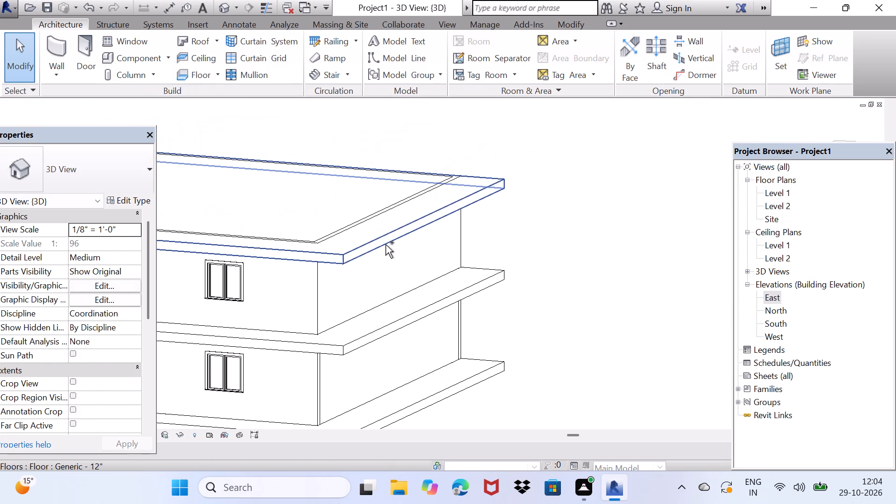
Undo the last change to the new shaft opening.
key(ctrl+z)
Examine the building from several sides, including the window facade, the slabs and the stair side.
scroll(416, 257, down, 17)
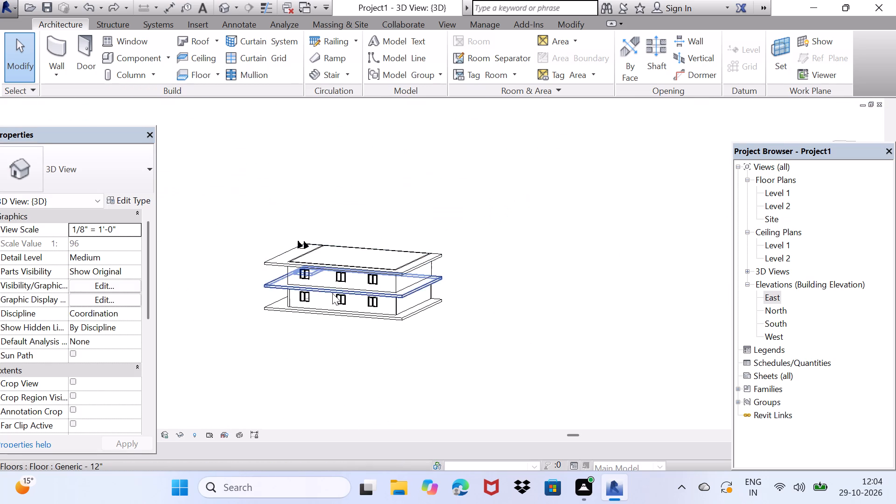
scroll(339, 296, up, 3)
alt+middle_drag(339, 298, 406, 266)
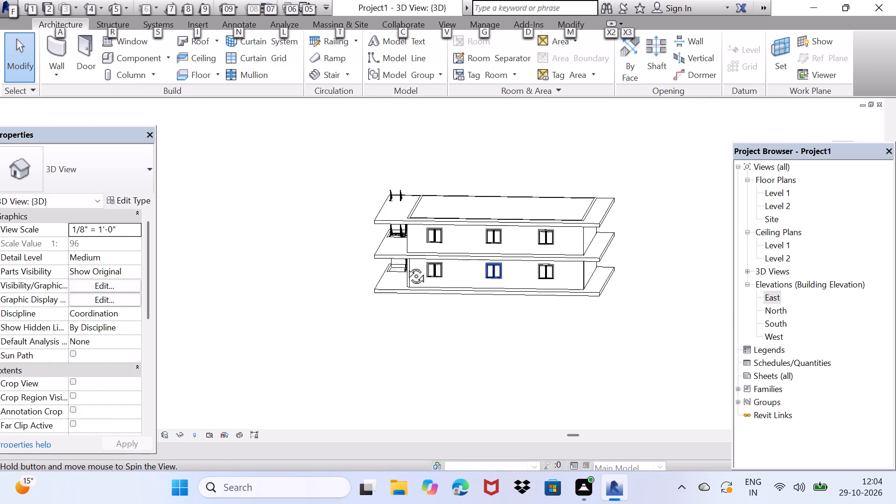
alt+middle_drag(406, 266, 382, 242)
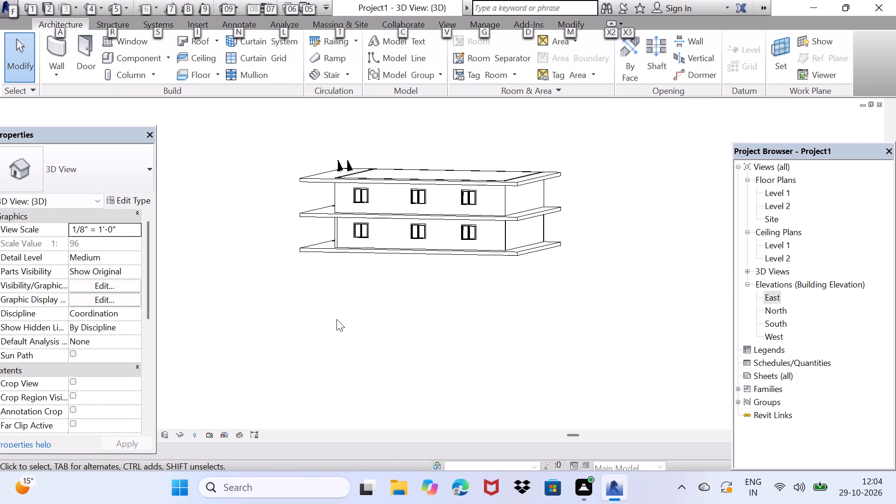
scroll(376, 231, up, 11)
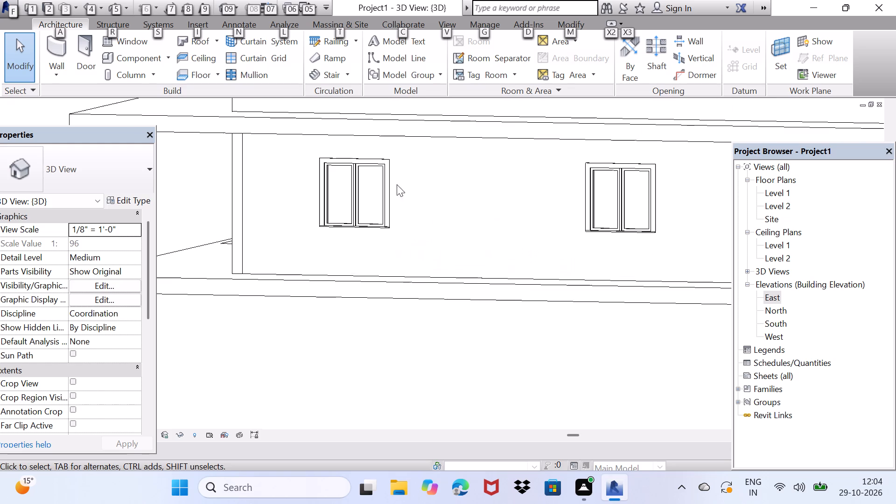
key(Escape)
scroll(193, 170, up, 3)
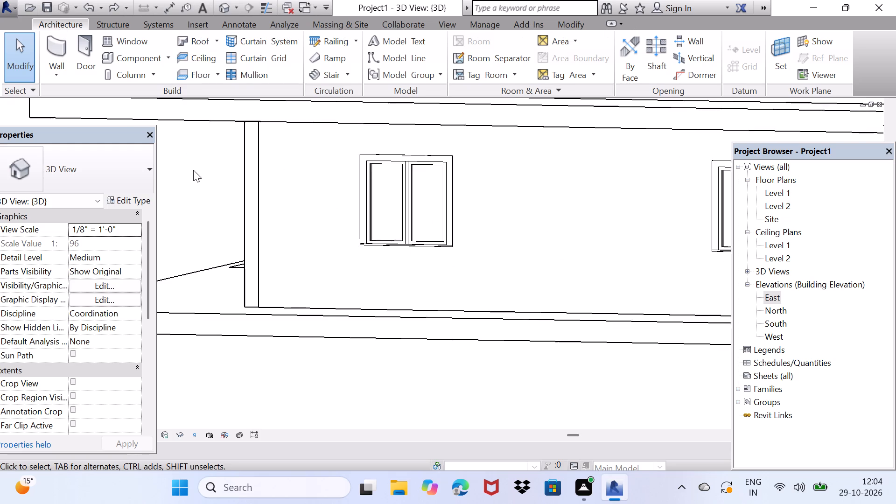
middle_drag(268, 272, 312, 238)
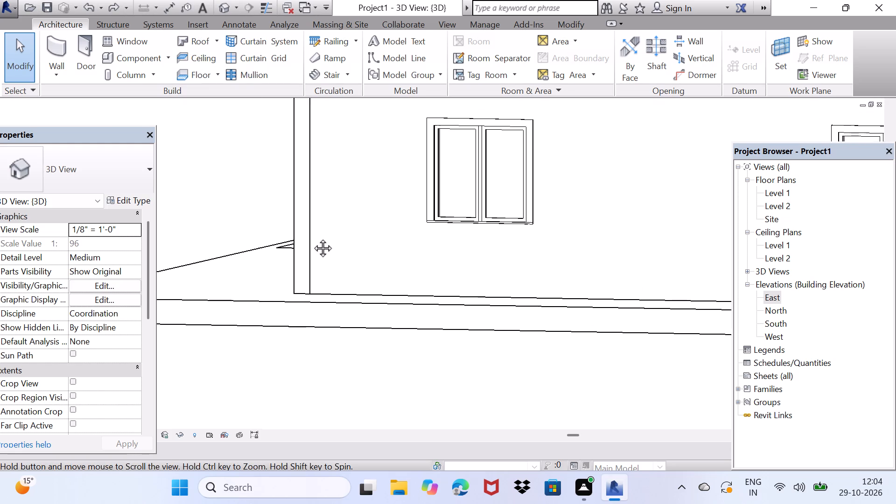
middle_drag(312, 238, 276, 216)
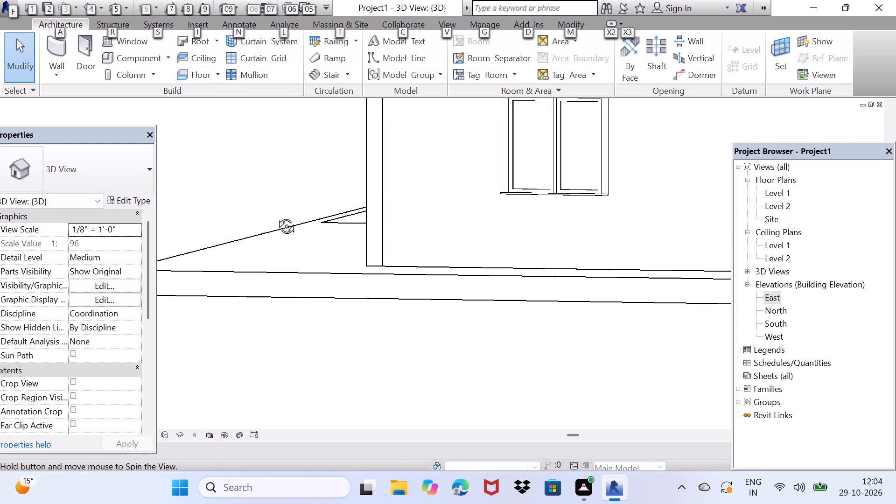
middle_drag(276, 216, 281, 224)
scroll(287, 221, down, 12)
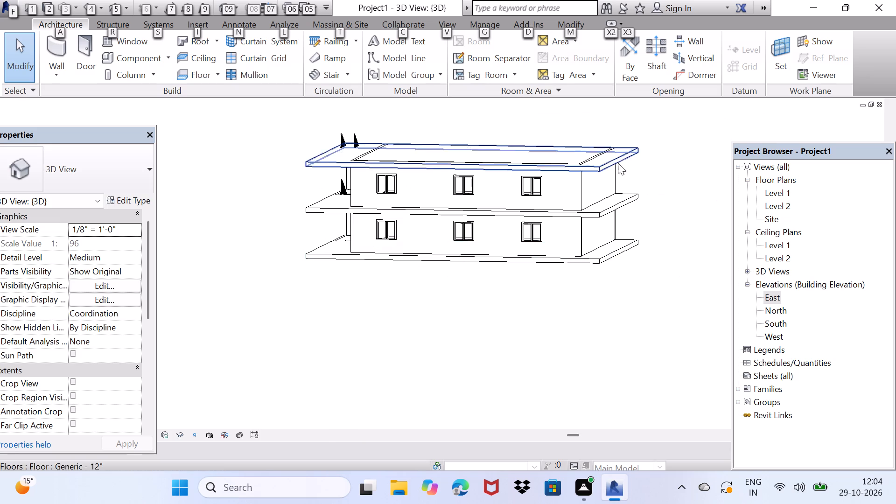
middle_drag(385, 280, 407, 276)
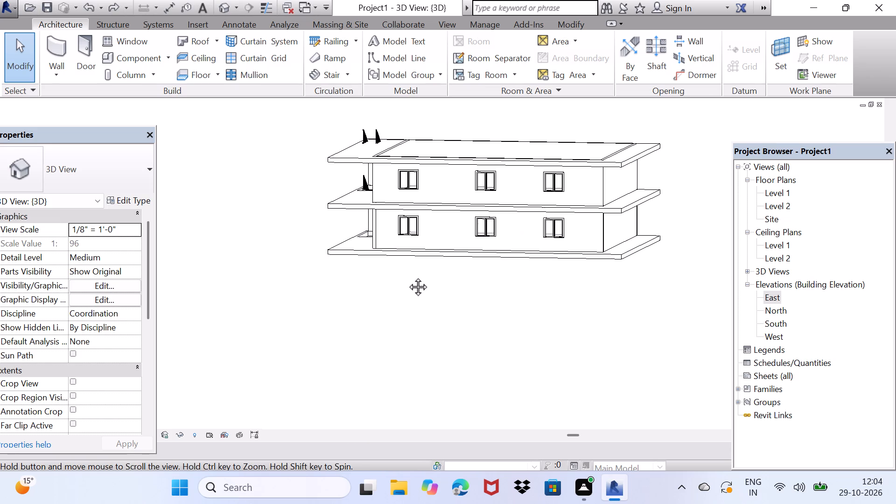
middle_drag(407, 276, 257, 251)
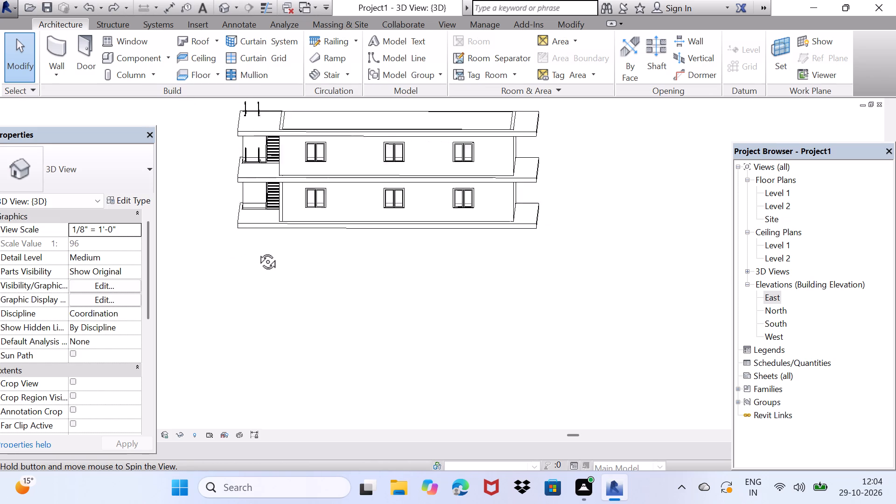
middle_drag(257, 251, 411, 272)
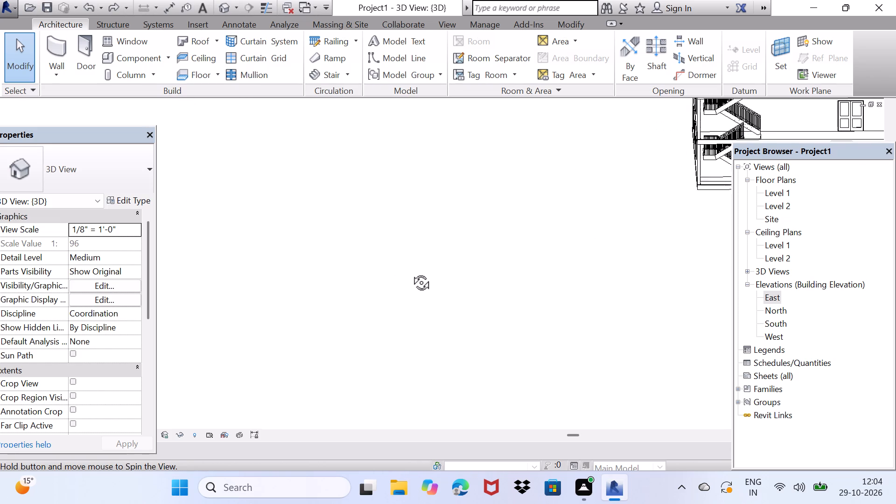
middle_drag(411, 272, 417, 266)
shift+middle_drag(560, 189, 571, 224)
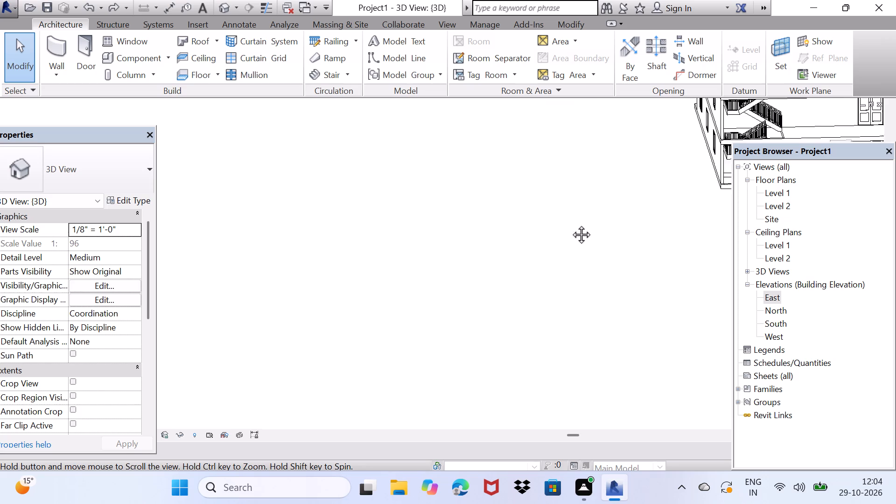
shift+middle_drag(571, 224, 229, 398)
middle_drag(378, 417, 378, 350)
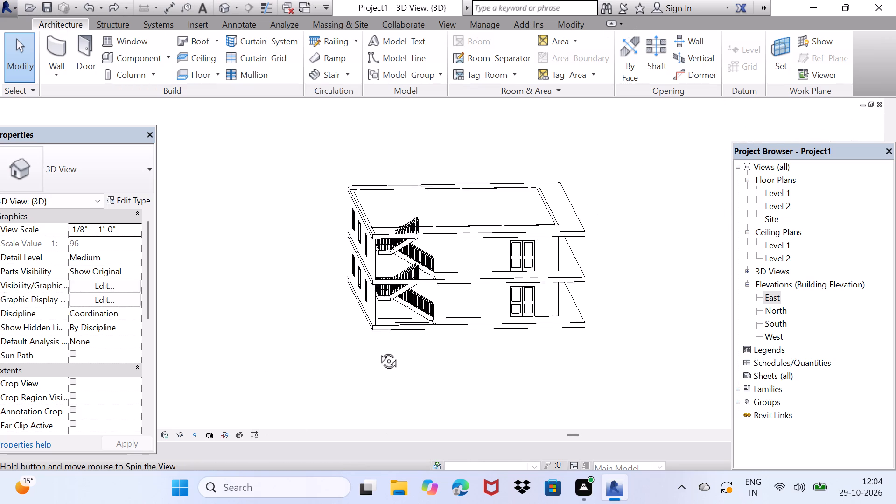
middle_drag(378, 350, 368, 294)
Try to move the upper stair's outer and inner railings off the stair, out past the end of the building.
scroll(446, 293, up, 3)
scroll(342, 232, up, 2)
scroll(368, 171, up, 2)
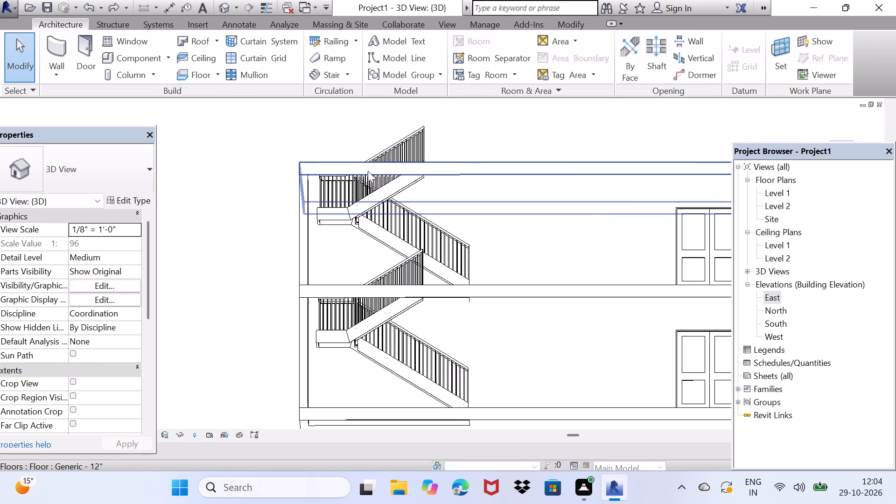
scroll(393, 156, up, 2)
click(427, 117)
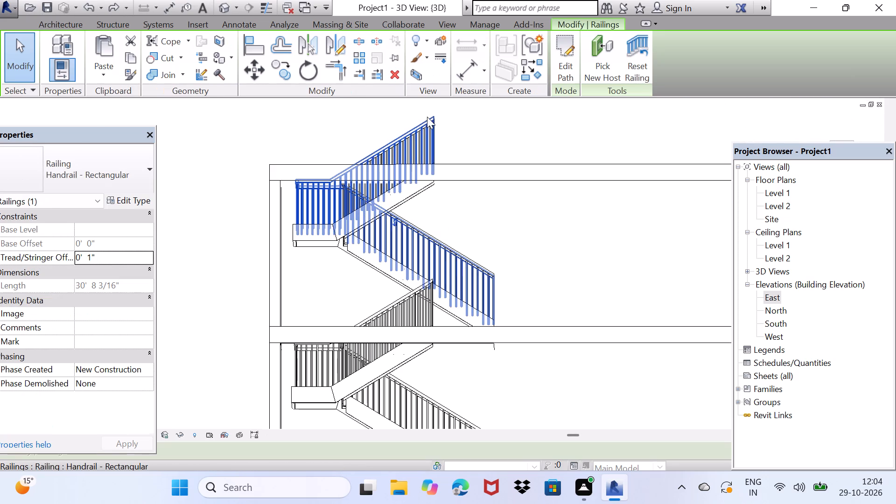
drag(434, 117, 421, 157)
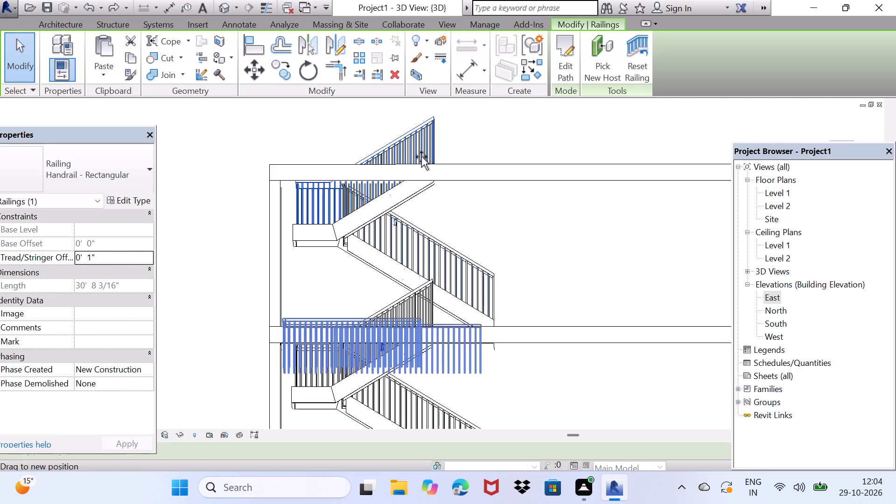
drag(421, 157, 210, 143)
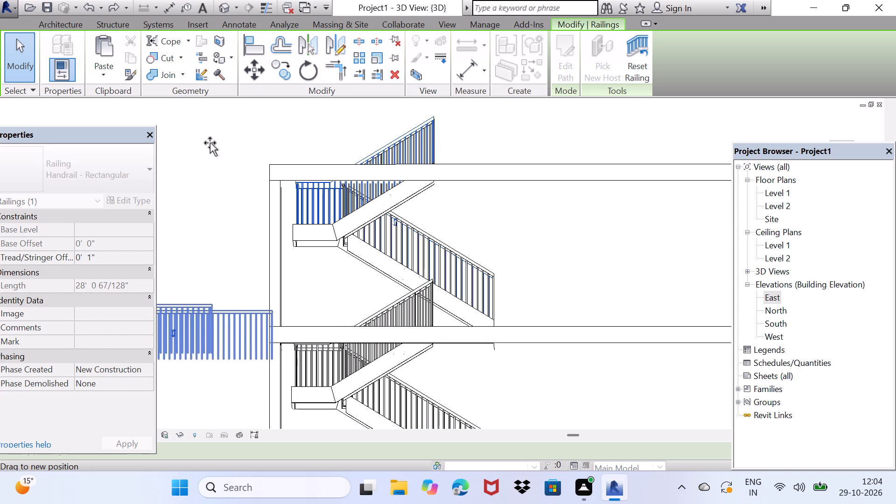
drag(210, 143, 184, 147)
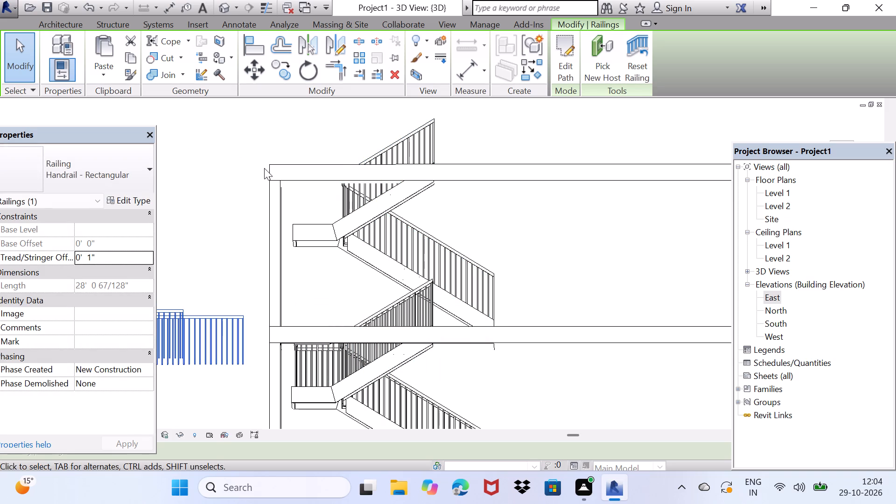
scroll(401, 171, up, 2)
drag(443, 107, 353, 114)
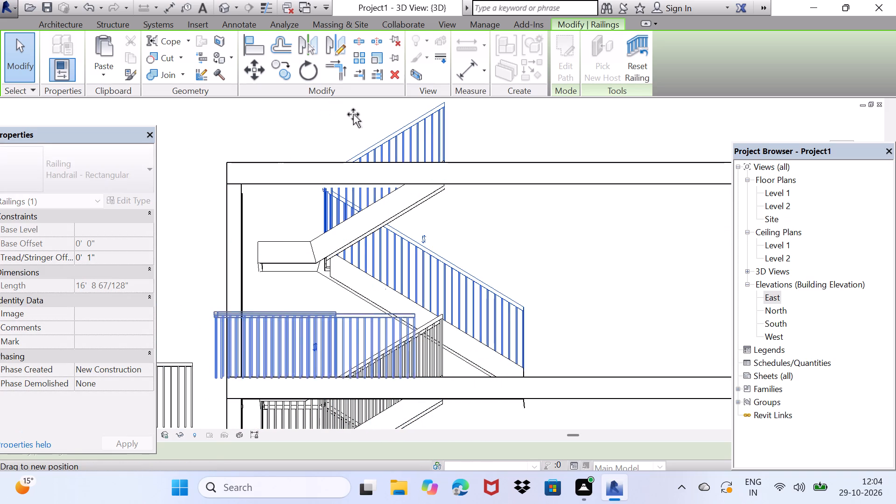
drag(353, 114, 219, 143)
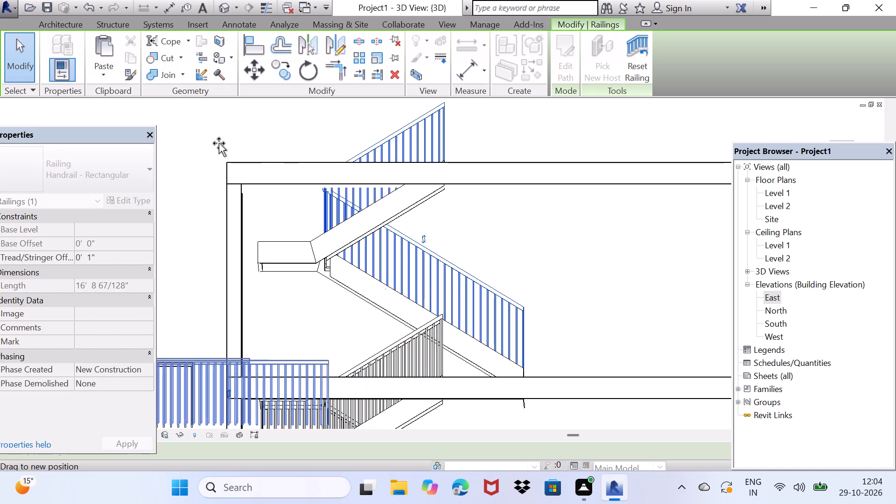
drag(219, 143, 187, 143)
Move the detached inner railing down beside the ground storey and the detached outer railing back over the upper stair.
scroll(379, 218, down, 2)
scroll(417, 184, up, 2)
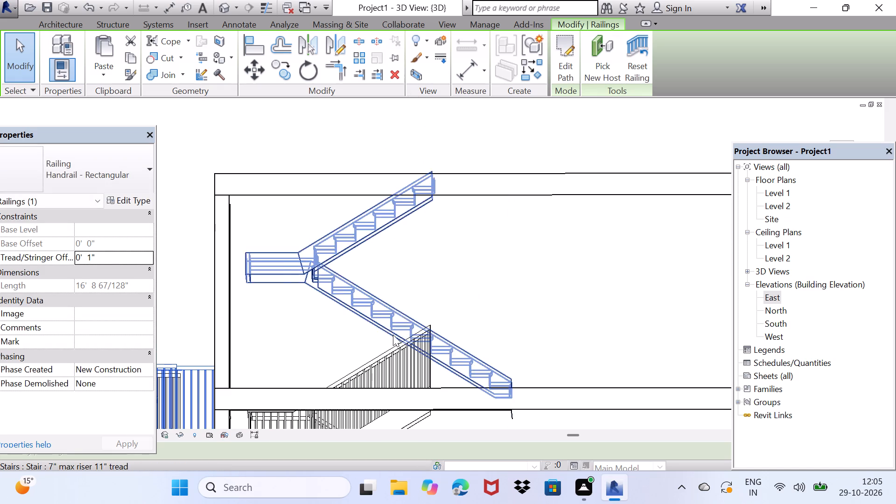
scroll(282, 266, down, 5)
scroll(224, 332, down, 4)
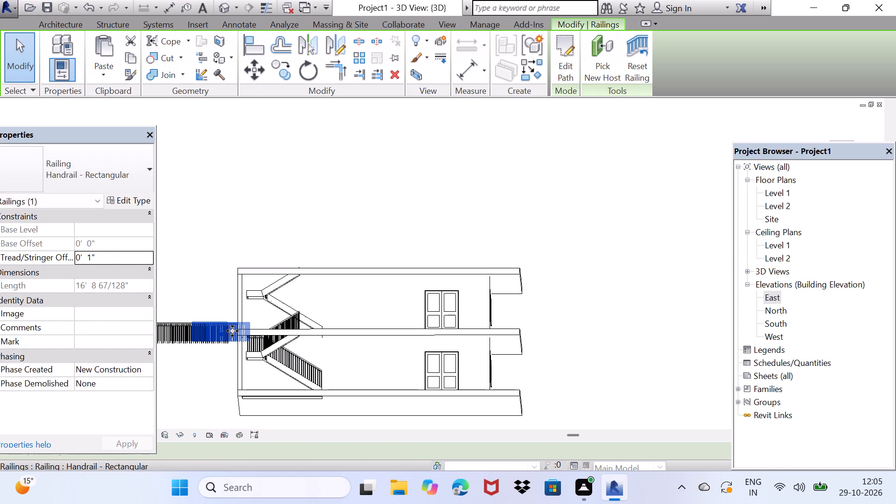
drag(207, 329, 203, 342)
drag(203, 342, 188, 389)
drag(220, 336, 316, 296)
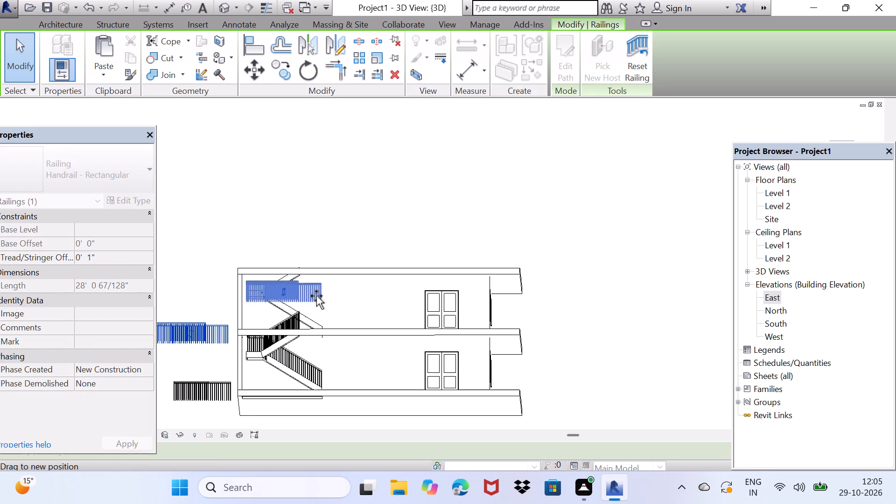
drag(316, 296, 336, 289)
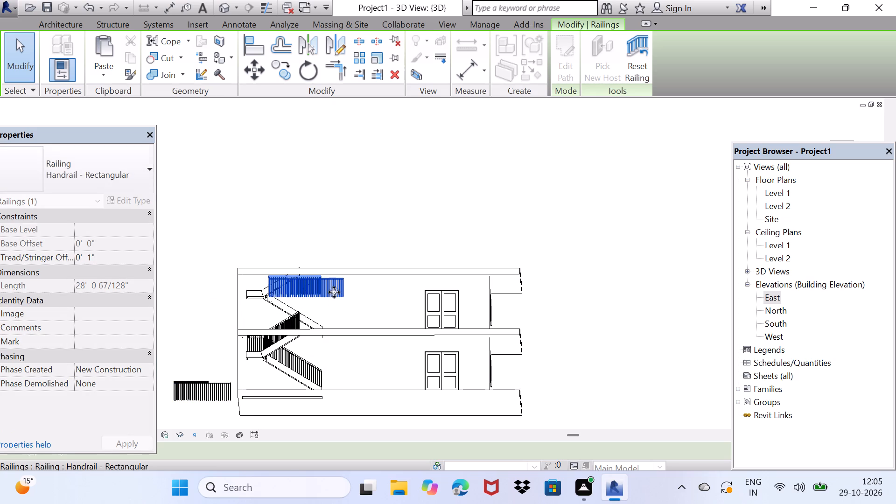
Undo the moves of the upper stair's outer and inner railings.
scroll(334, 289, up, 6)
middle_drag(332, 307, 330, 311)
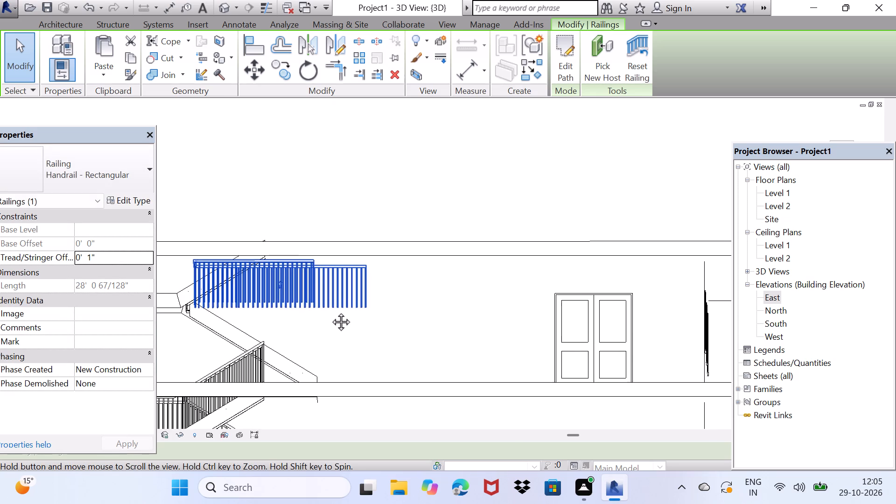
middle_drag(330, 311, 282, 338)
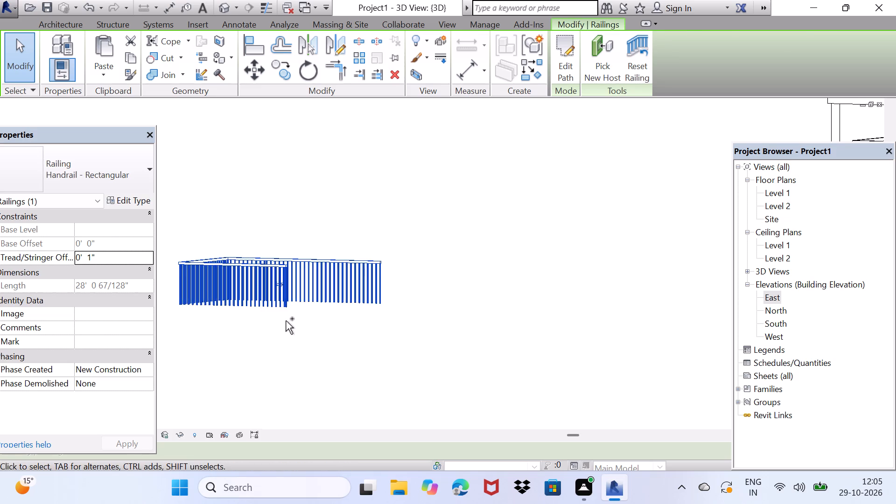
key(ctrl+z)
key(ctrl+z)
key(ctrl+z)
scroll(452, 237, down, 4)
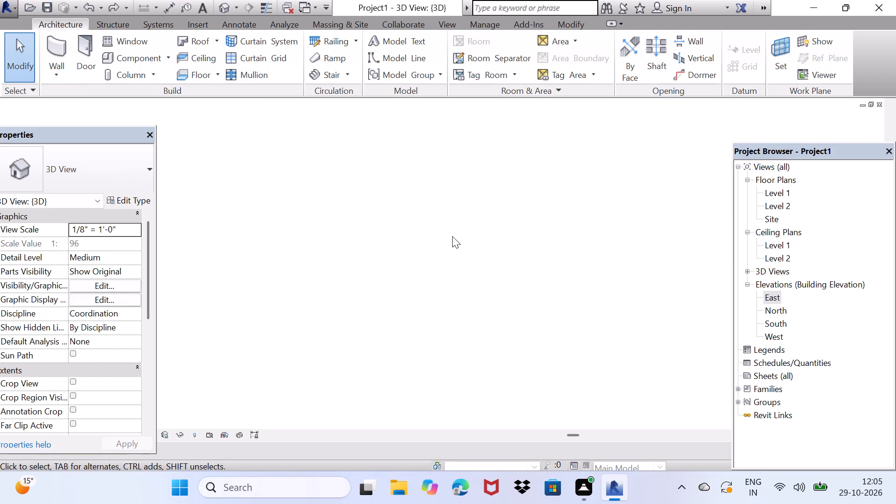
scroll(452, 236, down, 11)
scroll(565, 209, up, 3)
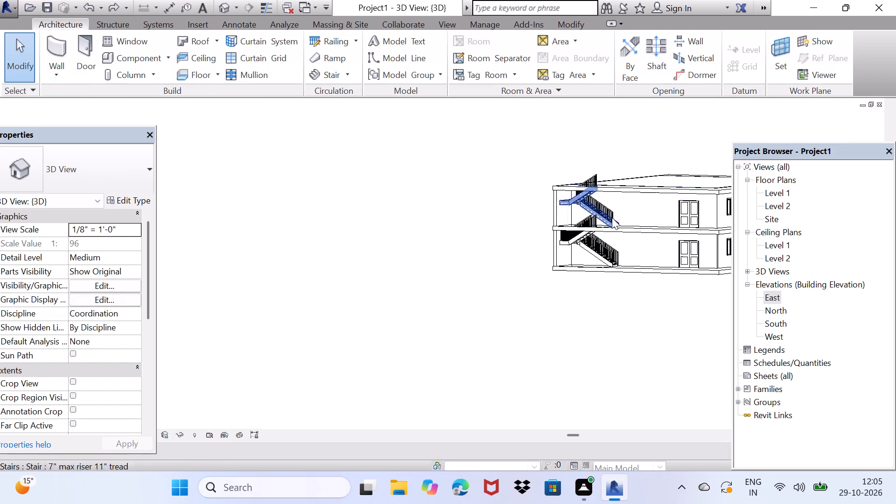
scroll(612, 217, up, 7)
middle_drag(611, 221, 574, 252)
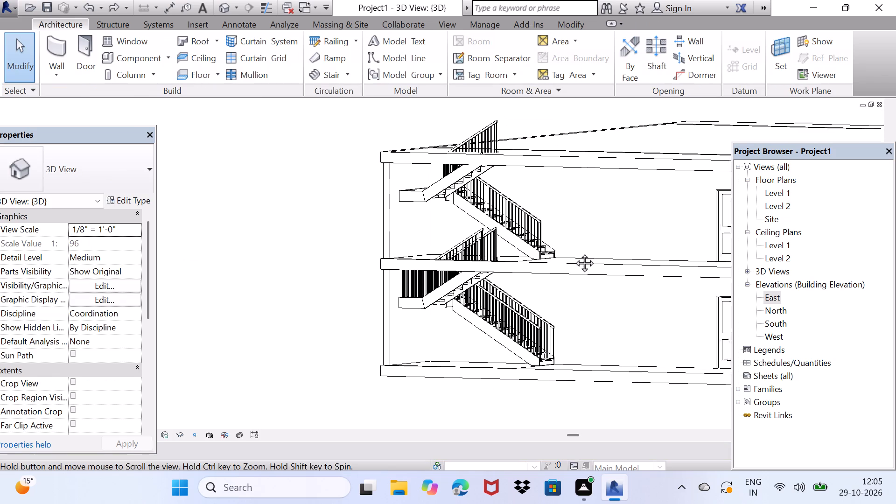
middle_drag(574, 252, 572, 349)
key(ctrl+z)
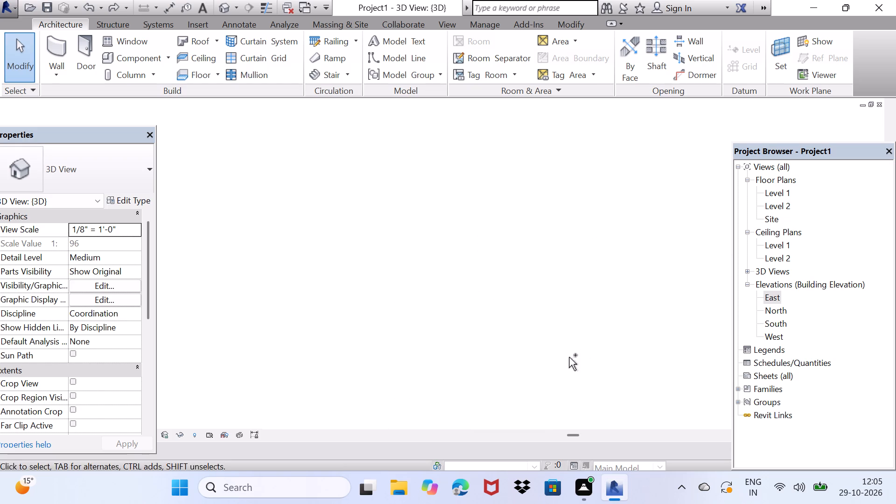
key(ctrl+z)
Nudge the upper stair's outer railing down one increment in the 3D view.
ctrl+scroll(496, 226, down, 8)
scroll(496, 229, down, 10)
scroll(501, 238, down, 13)
scroll(596, 228, up, 11)
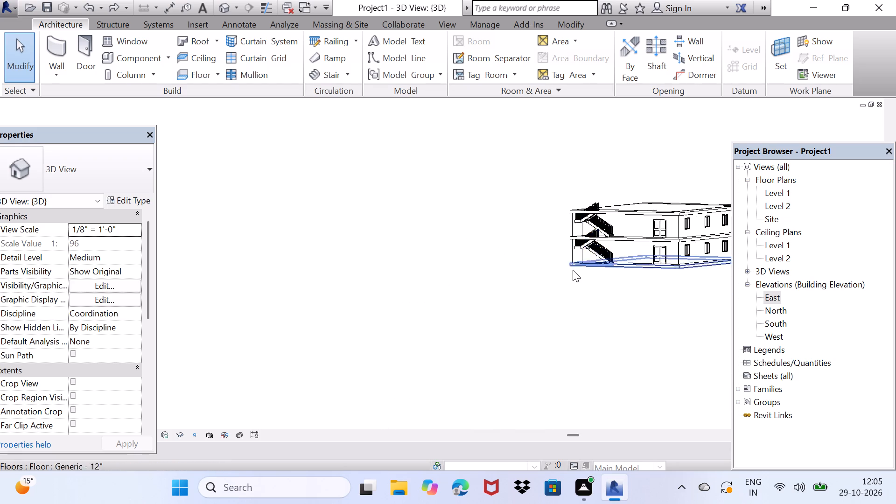
scroll(648, 205, up, 8)
scroll(542, 214, up, 4)
scroll(493, 210, up, 3)
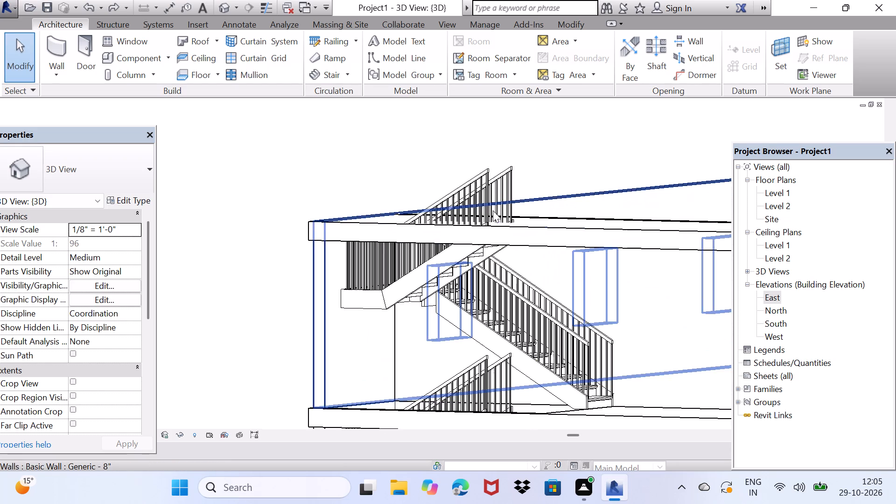
scroll(488, 210, up, 3)
click(486, 145)
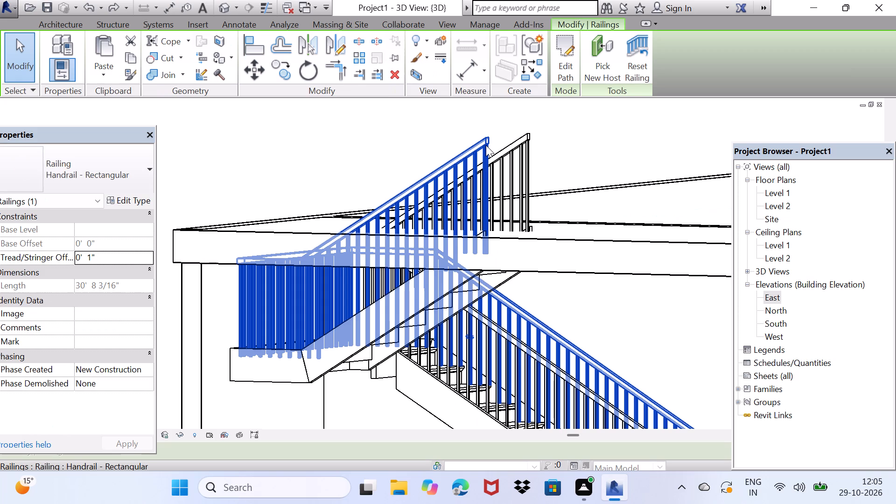
key(Down)
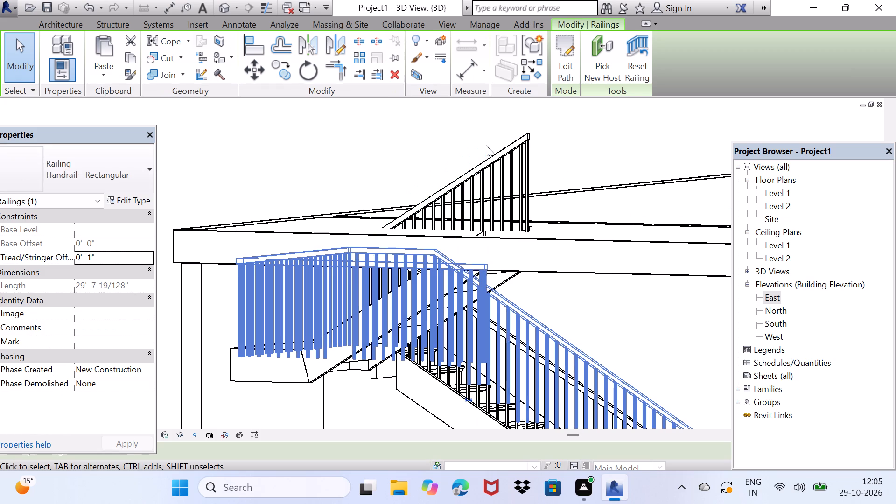
Nudge the upper stair's inner railing down three increments and delete that railing.
click(523, 145)
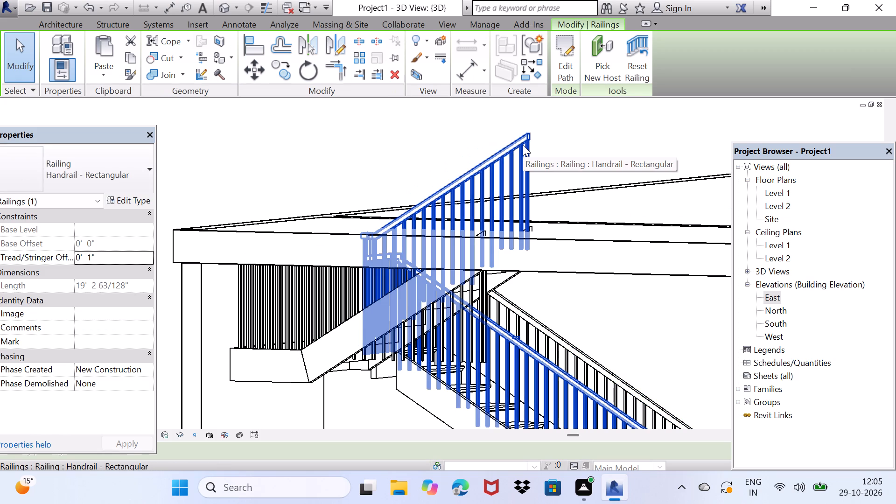
key(Down)
key(Down)
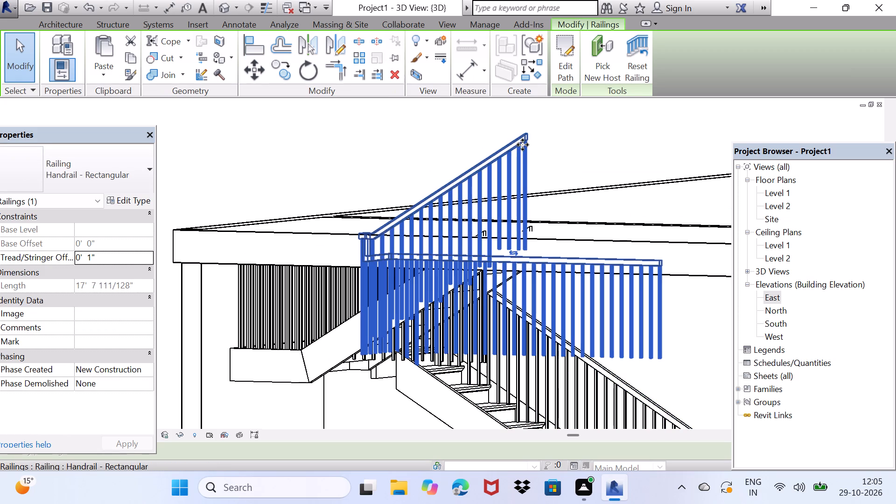
key(Down)
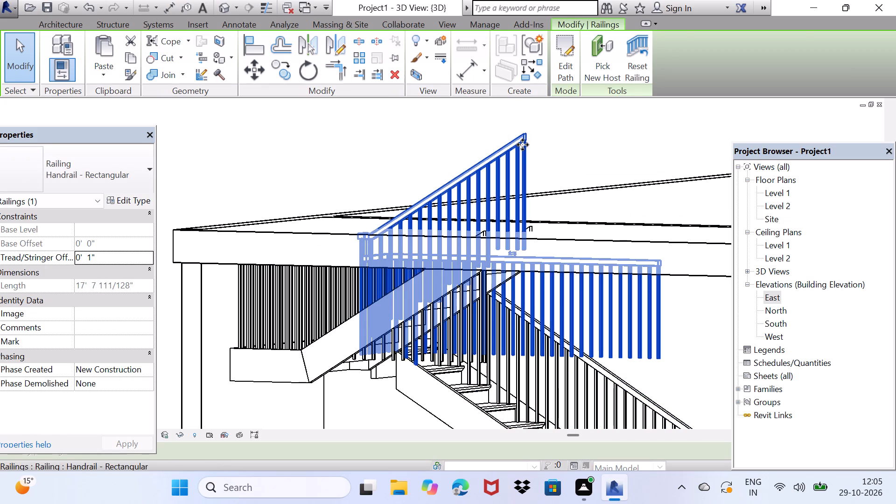
key(Delete)
Examine the stair end of the building and the top slab from the side and from above.
scroll(274, 469, down, 3)
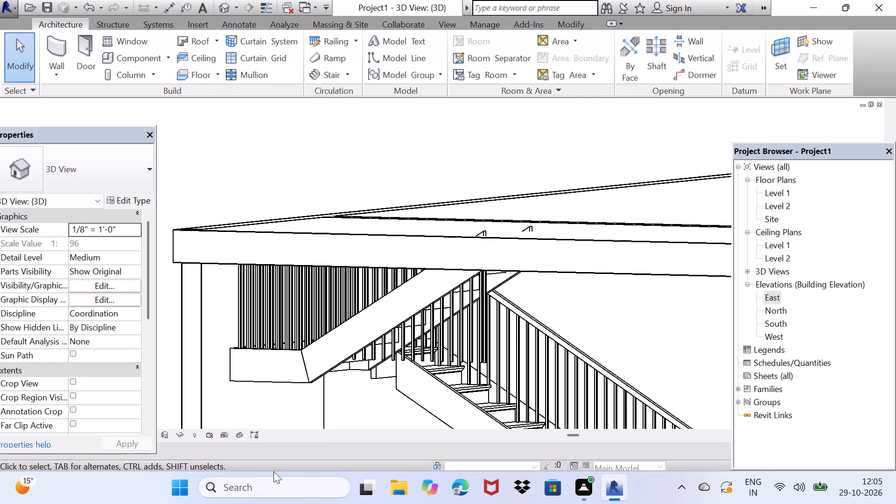
scroll(273, 471, down, 5)
scroll(402, 336, down, 8)
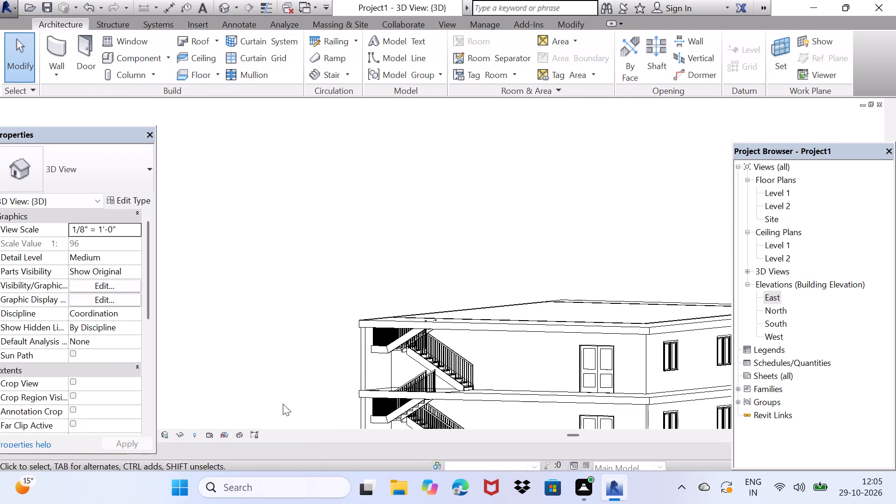
middle_drag(285, 367, 255, 405)
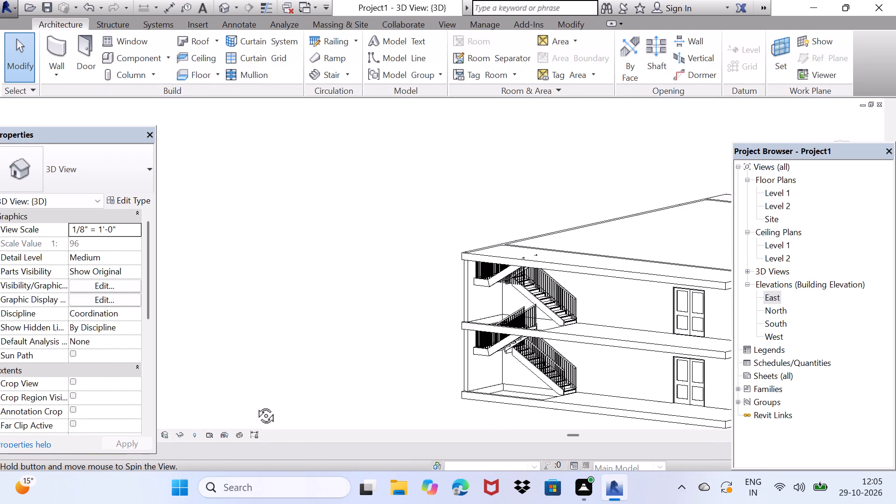
middle_drag(255, 405, 247, 428)
scroll(595, 190, up, 3)
middle_drag(617, 220, 556, 251)
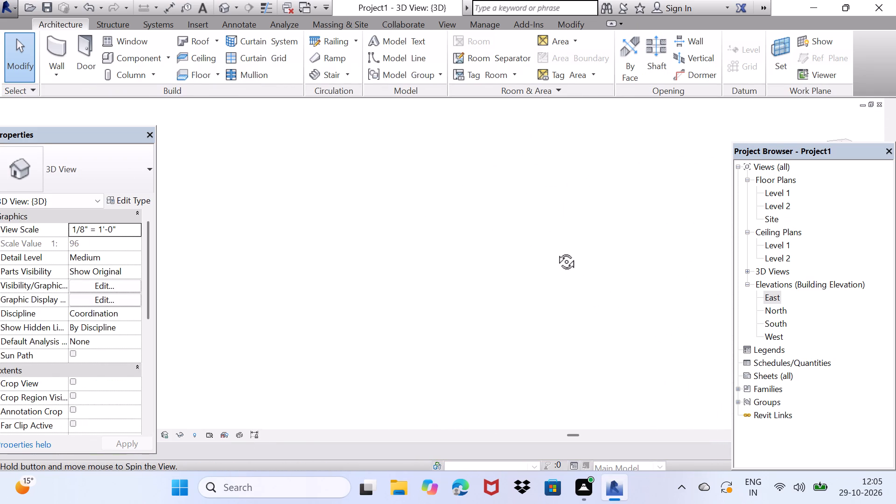
middle_drag(556, 251, 552, 251)
scroll(616, 208, down, 3)
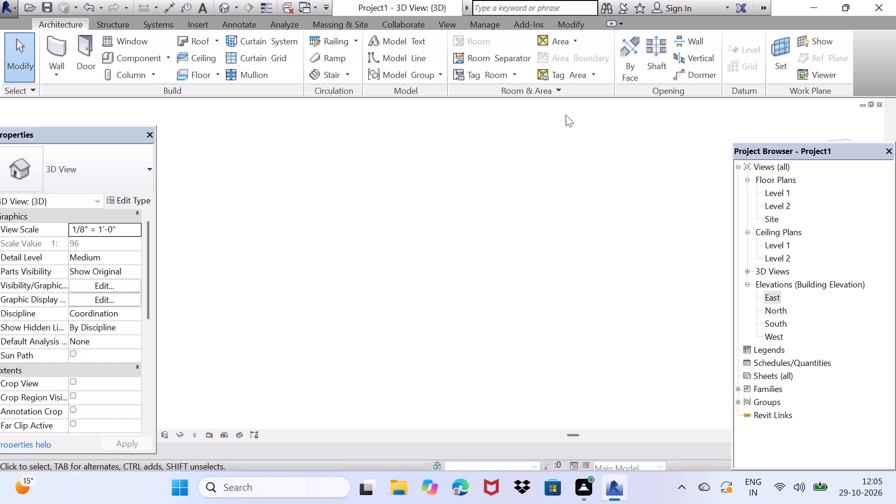
Create a rectangular shaft opening about 15' by 9'-4" around the stair in the Level 1 plan, from the wall corner to the slab edge.
double_click(788, 193)
scroll(634, 229, down, 3)
scroll(510, 254, up, 2)
middle_drag(509, 259, 441, 259)
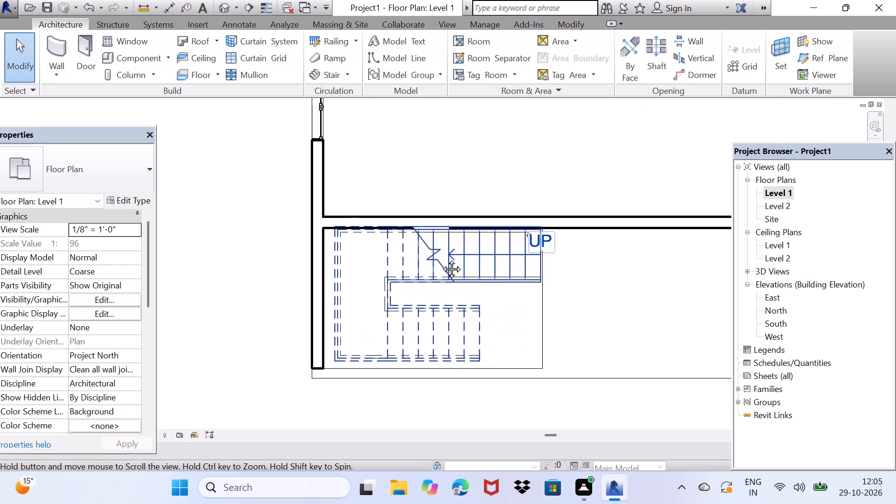
middle_drag(441, 259, 428, 257)
scroll(441, 308, up, 3)
scroll(256, 246, up, 2)
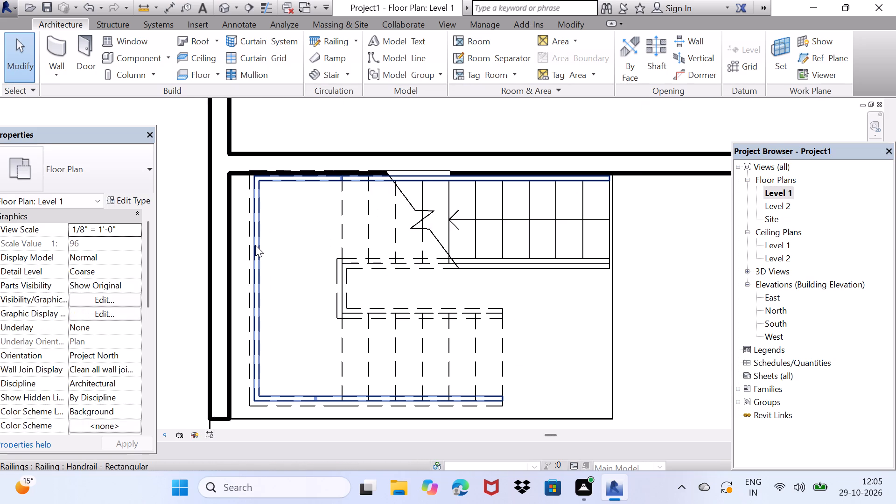
scroll(252, 248, down, 4)
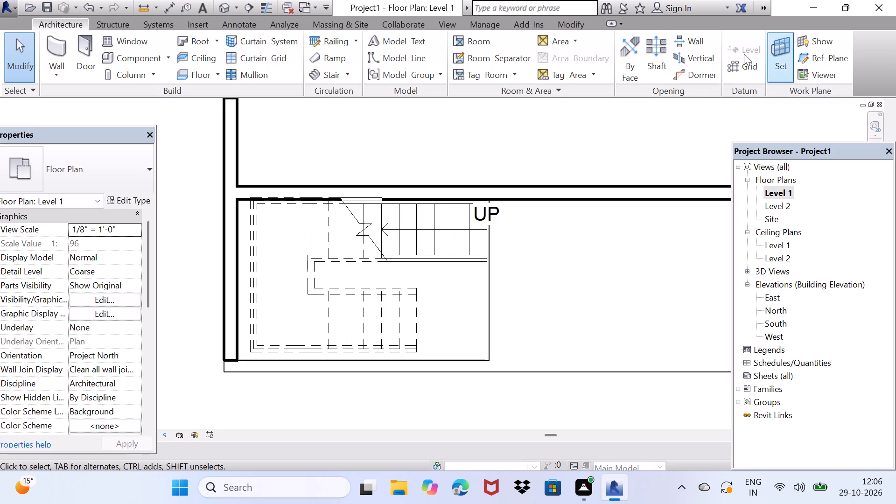
click(656, 42)
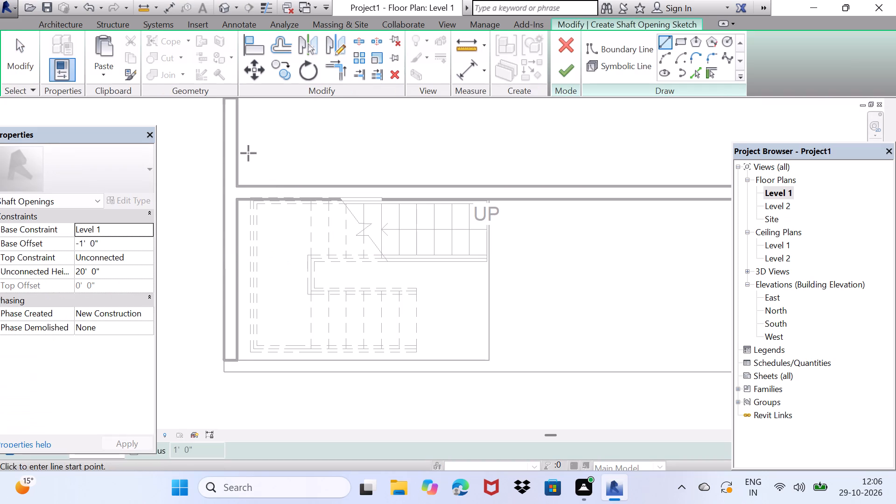
click(679, 43)
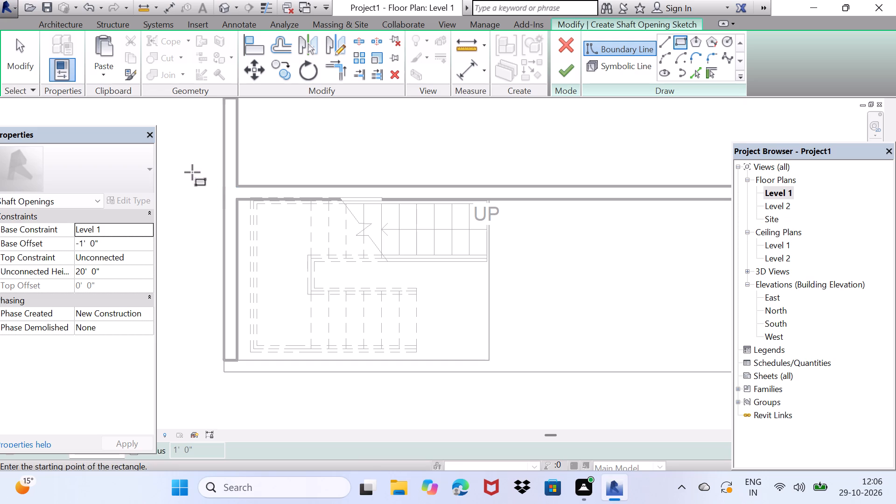
scroll(239, 194, up, 4)
click(238, 190)
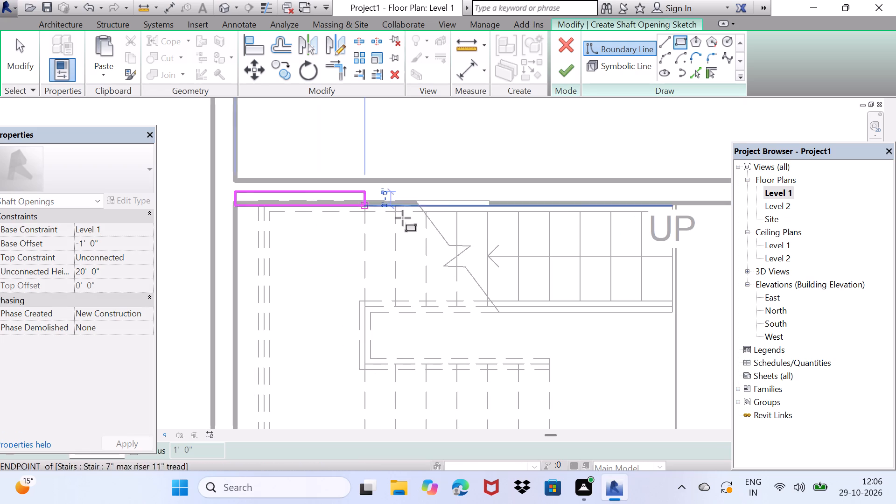
scroll(491, 255, down, 8)
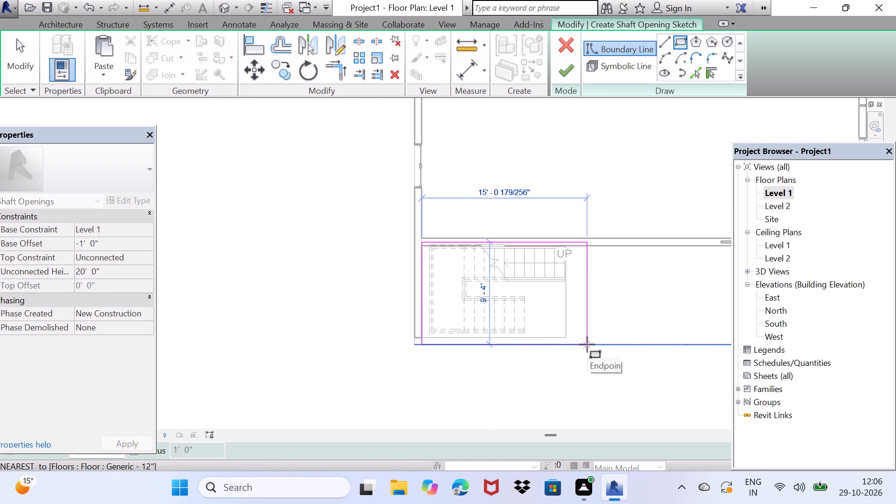
click(587, 344)
click(568, 69)
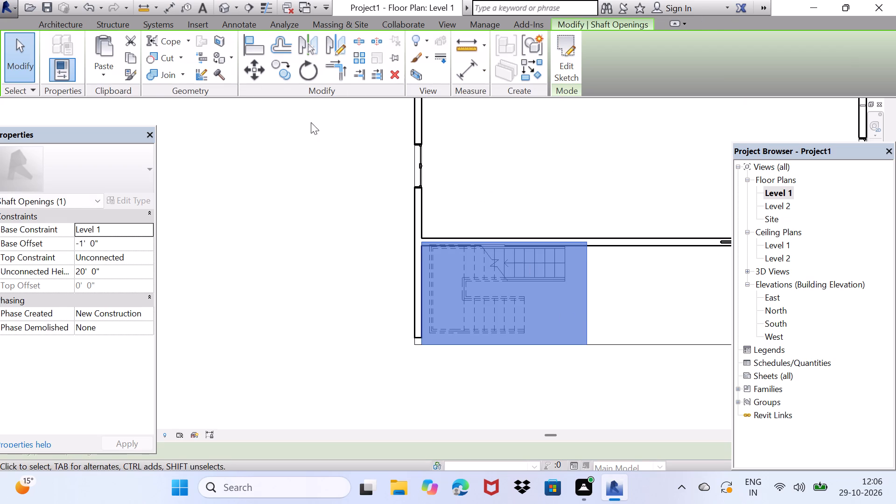
Examine the stairwell, slab openings and stair railings of both storeys in the 3D view from several angles.
click(227, 5)
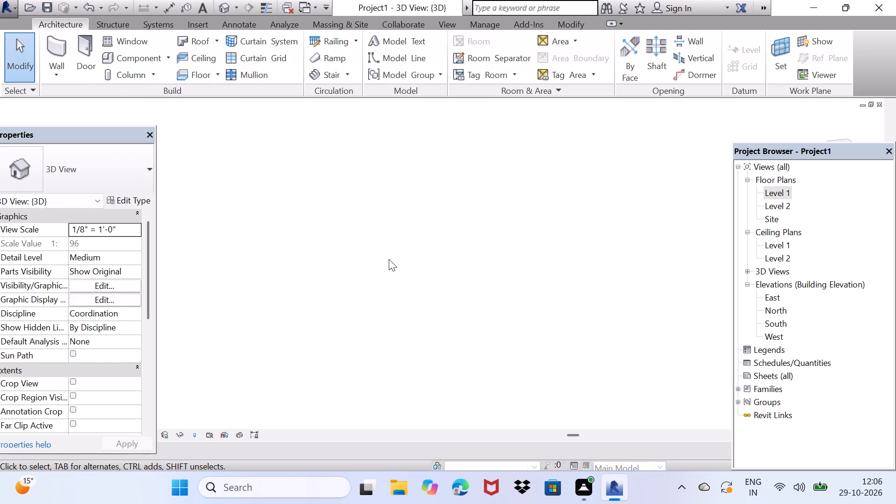
scroll(399, 241, down, 4)
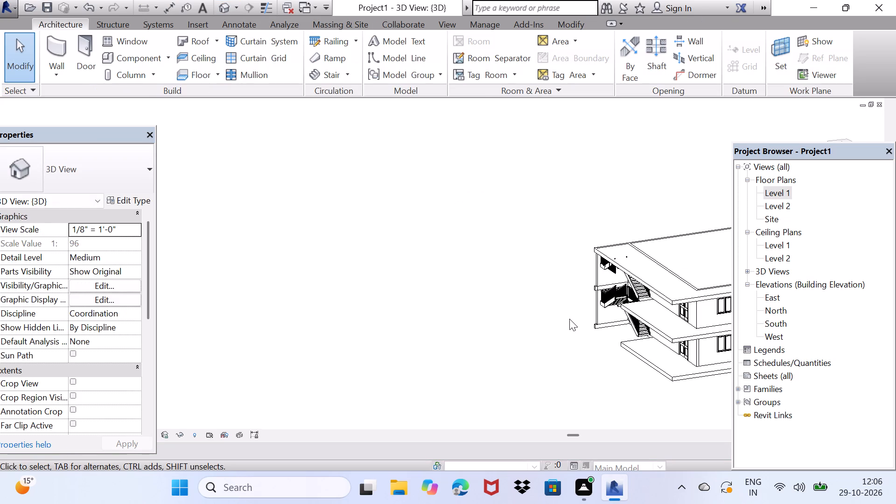
scroll(737, 330, up, 4)
middle_drag(626, 284, 476, 255)
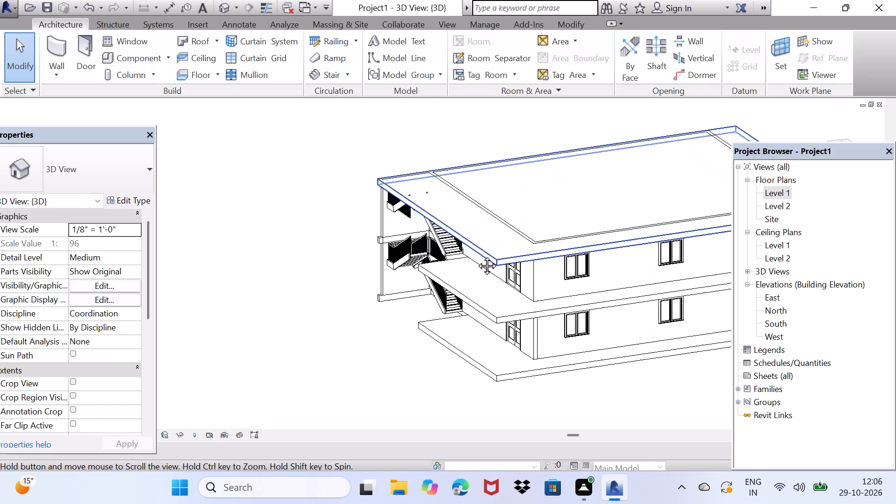
middle_drag(476, 255, 503, 168)
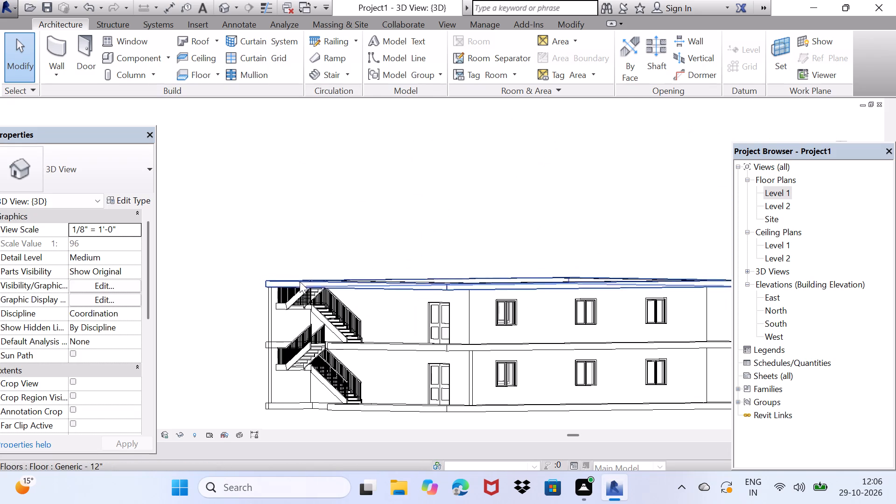
scroll(298, 283, up, 3)
middle_drag(319, 324, 331, 279)
scroll(319, 324, up, 1)
shift+middle_drag(331, 279, 330, 271)
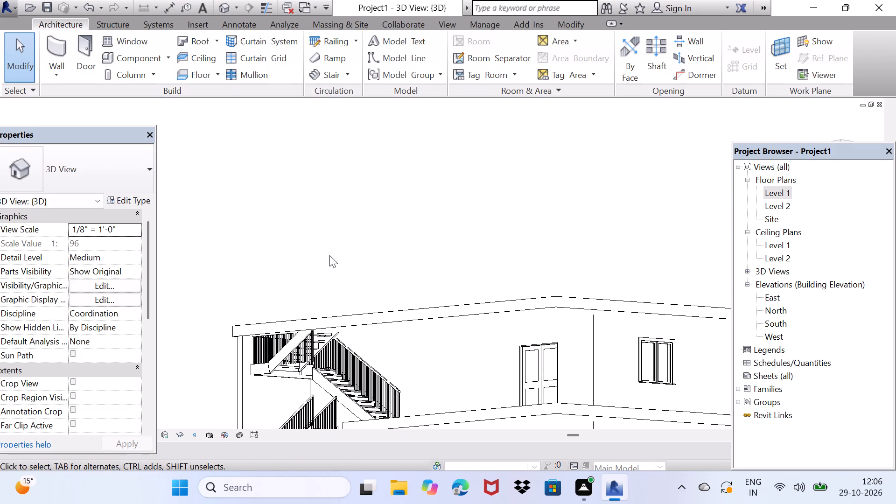
scroll(350, 294, down, 5)
scroll(370, 327, down, 3)
middle_drag(374, 335, 447, 363)
middle_drag(311, 331, 390, 327)
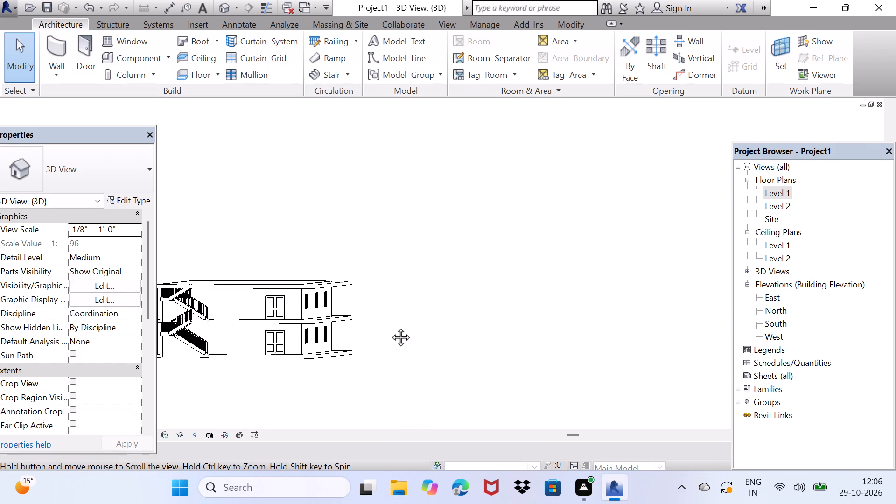
middle_drag(390, 327, 582, 350)
scroll(466, 371, up, 6)
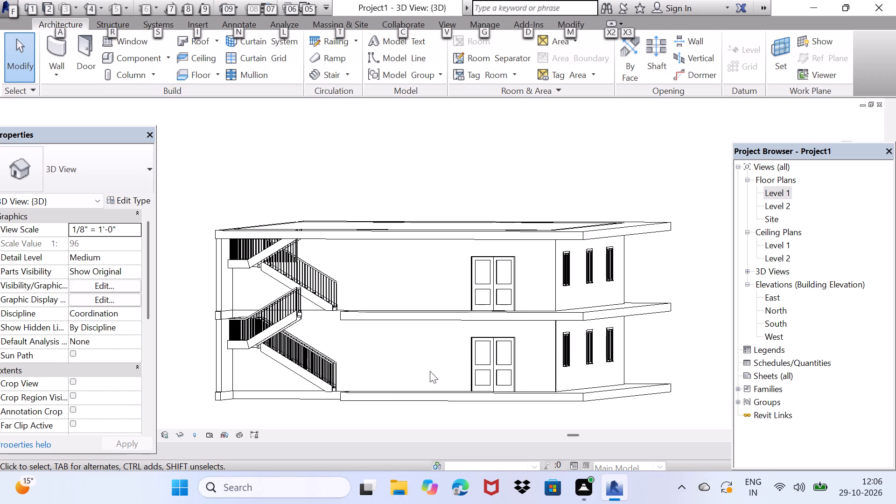
key(Escape)
scroll(358, 391, up, 2)
middle_drag(364, 387, 370, 387)
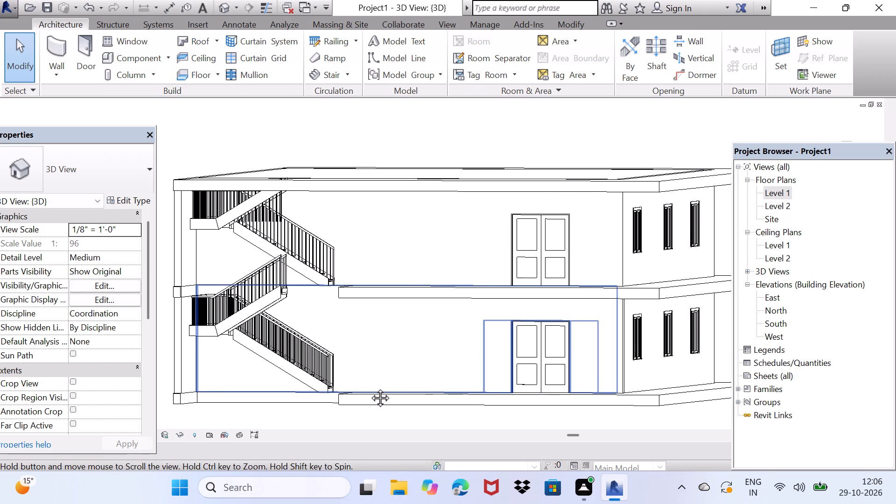
middle_drag(370, 387, 398, 392)
scroll(348, 375, down, 2)
middle_drag(341, 375, 301, 372)
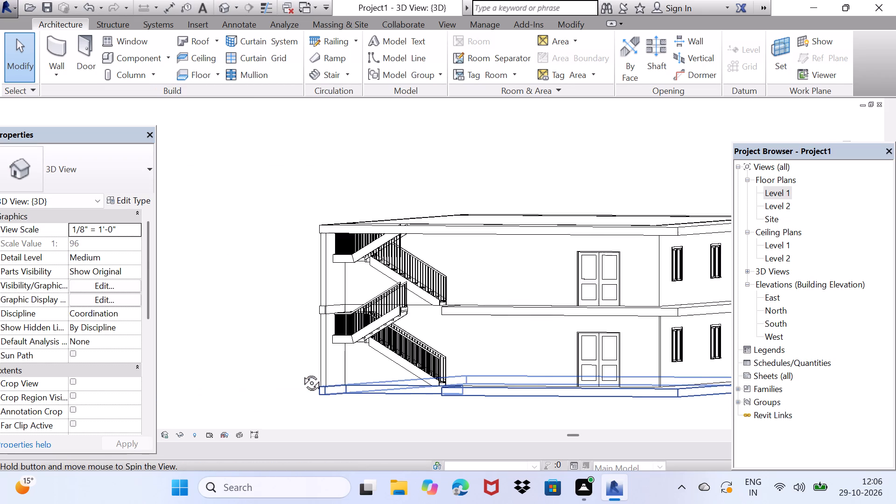
middle_drag(301, 372, 317, 361)
scroll(350, 346, up, 1)
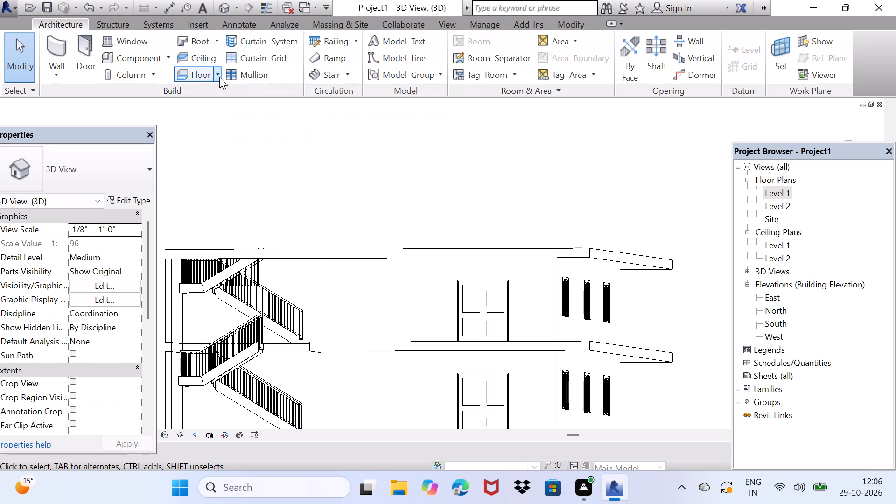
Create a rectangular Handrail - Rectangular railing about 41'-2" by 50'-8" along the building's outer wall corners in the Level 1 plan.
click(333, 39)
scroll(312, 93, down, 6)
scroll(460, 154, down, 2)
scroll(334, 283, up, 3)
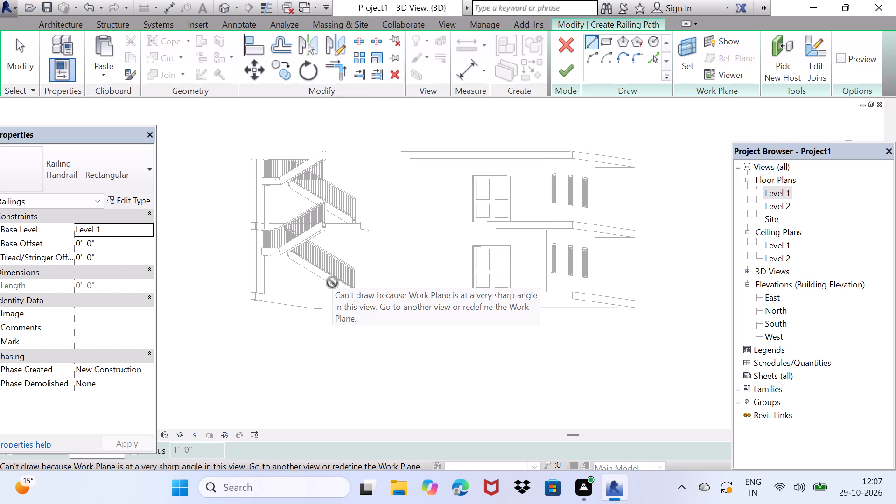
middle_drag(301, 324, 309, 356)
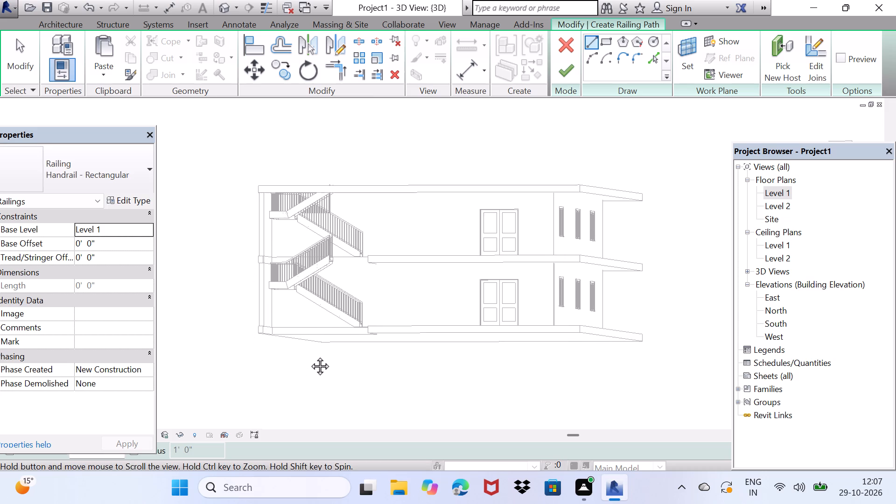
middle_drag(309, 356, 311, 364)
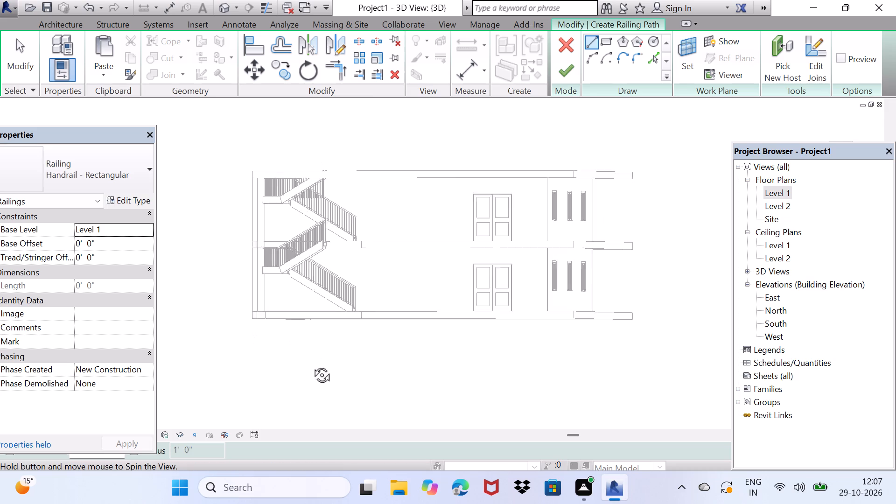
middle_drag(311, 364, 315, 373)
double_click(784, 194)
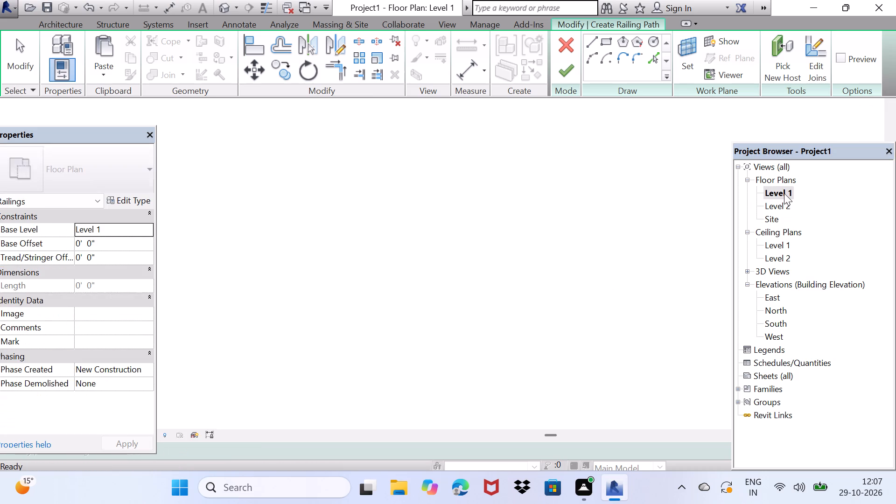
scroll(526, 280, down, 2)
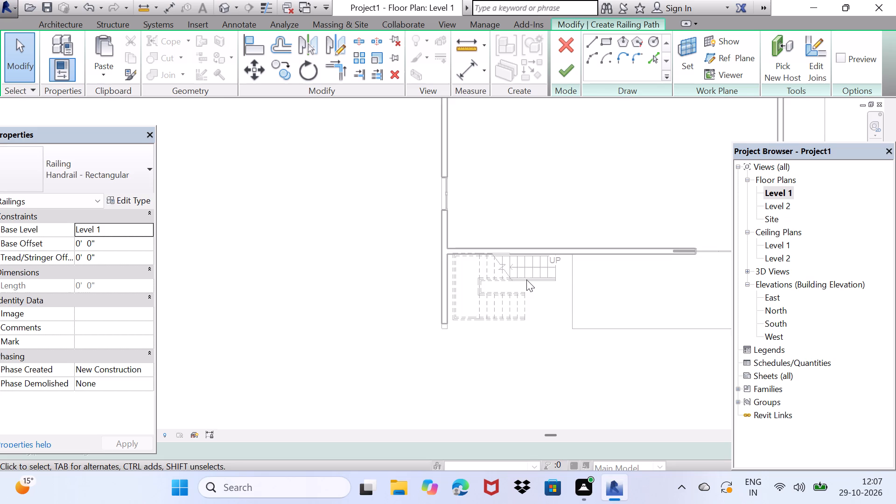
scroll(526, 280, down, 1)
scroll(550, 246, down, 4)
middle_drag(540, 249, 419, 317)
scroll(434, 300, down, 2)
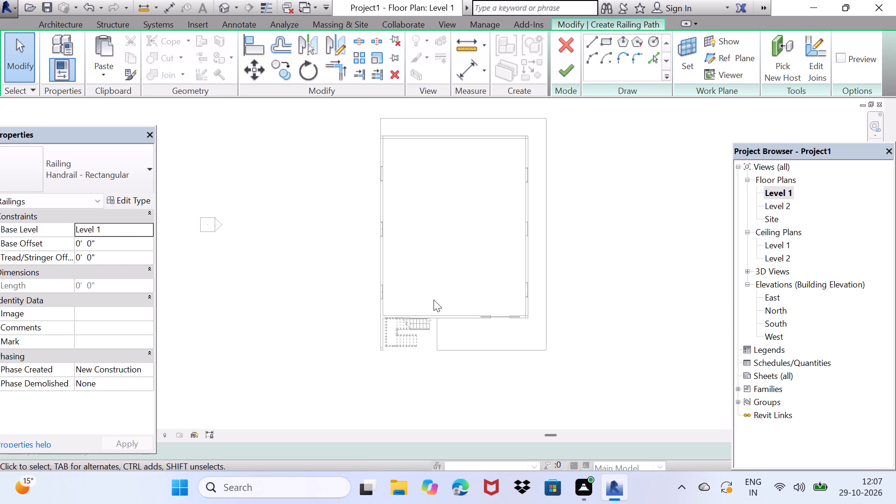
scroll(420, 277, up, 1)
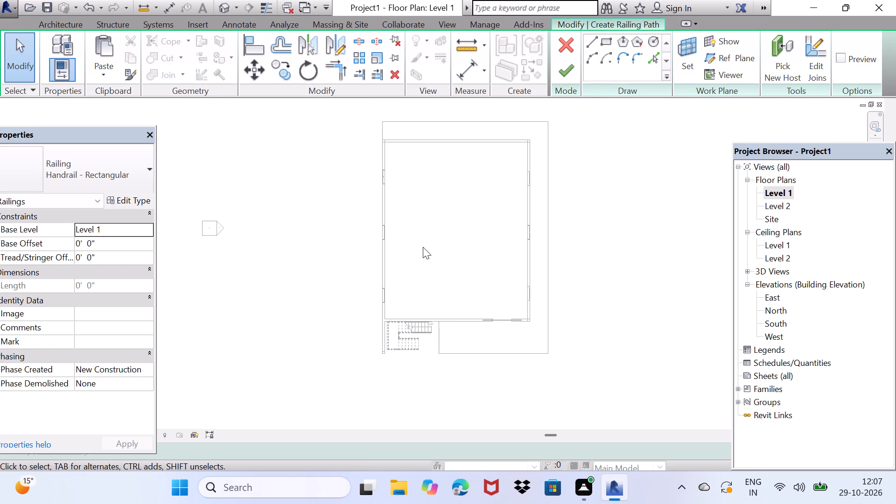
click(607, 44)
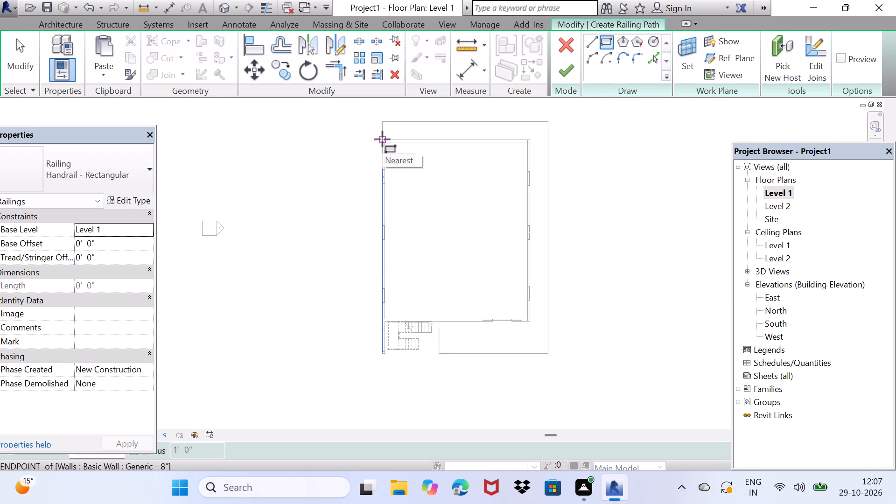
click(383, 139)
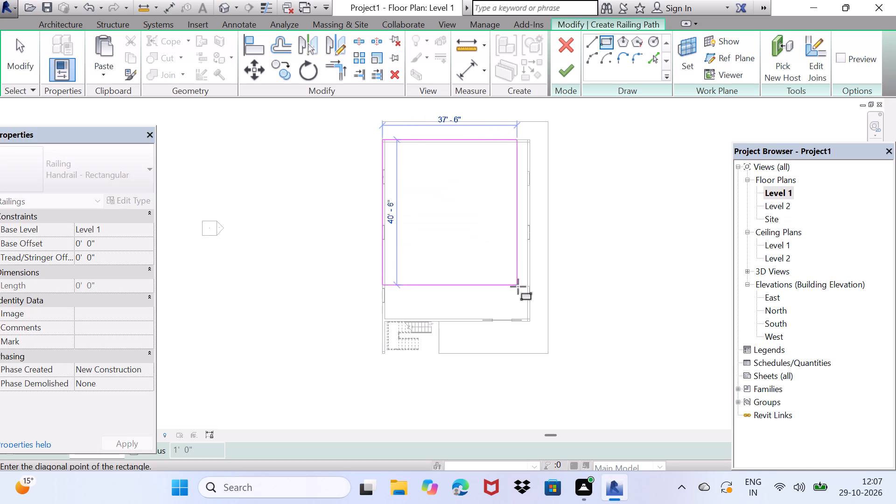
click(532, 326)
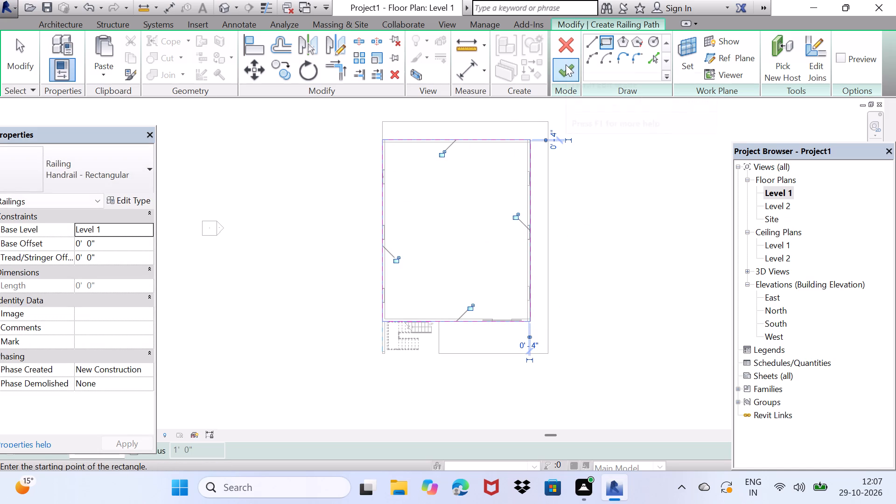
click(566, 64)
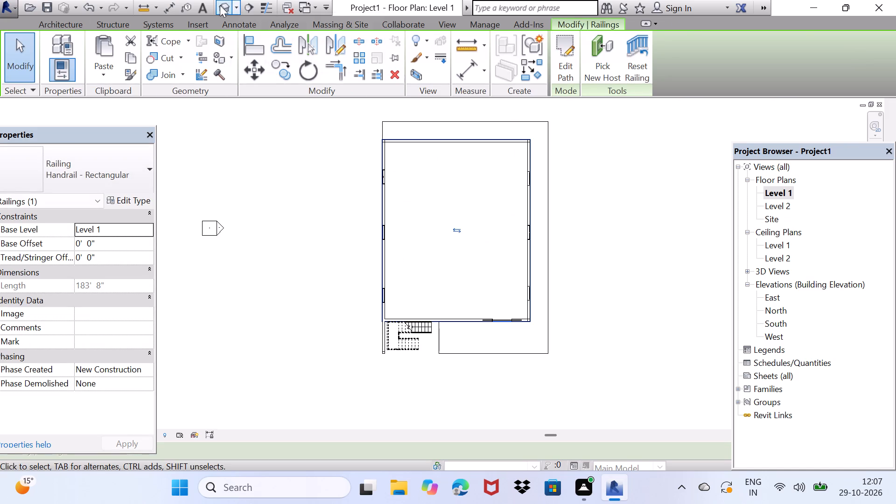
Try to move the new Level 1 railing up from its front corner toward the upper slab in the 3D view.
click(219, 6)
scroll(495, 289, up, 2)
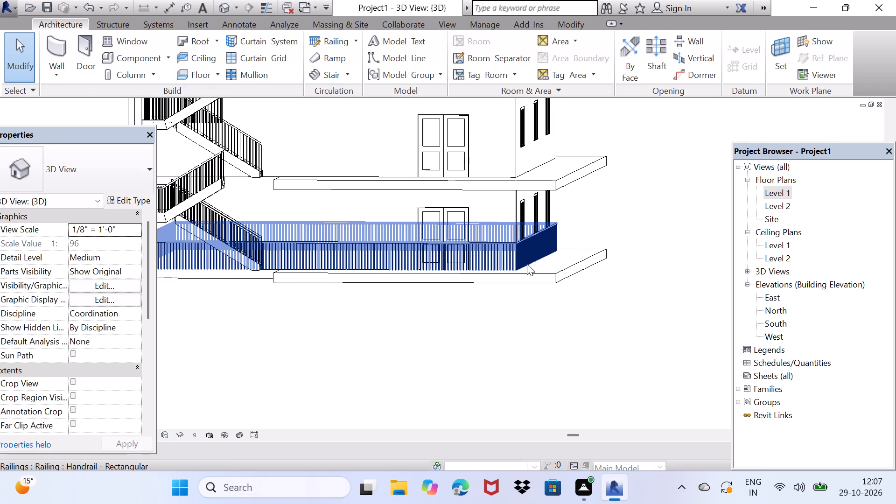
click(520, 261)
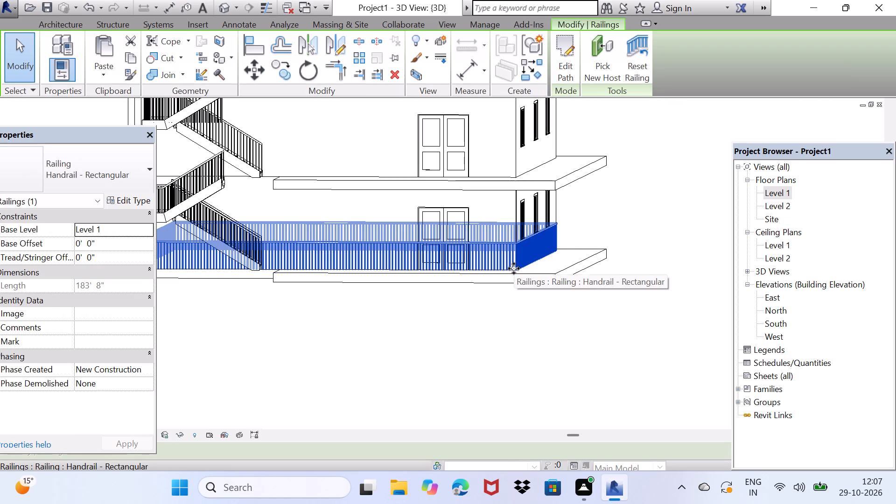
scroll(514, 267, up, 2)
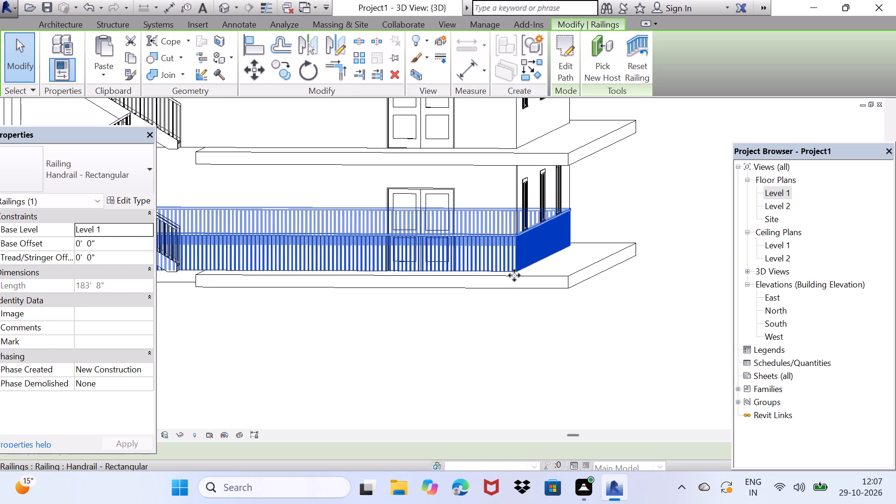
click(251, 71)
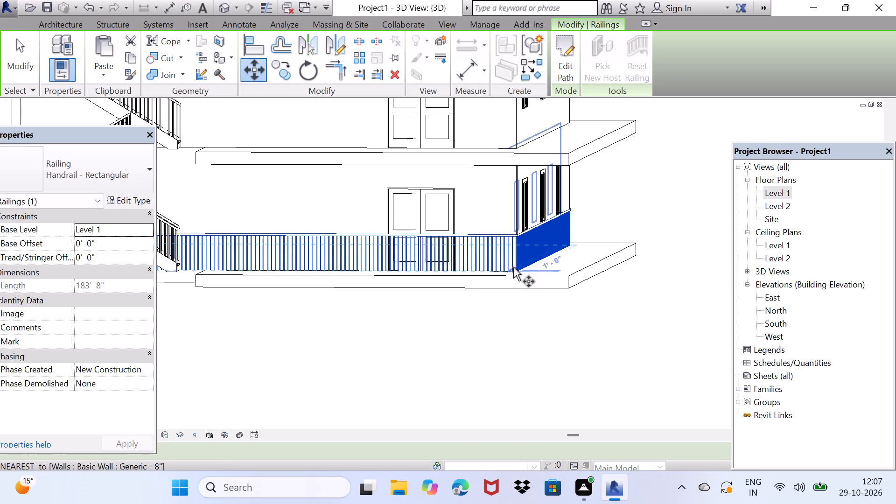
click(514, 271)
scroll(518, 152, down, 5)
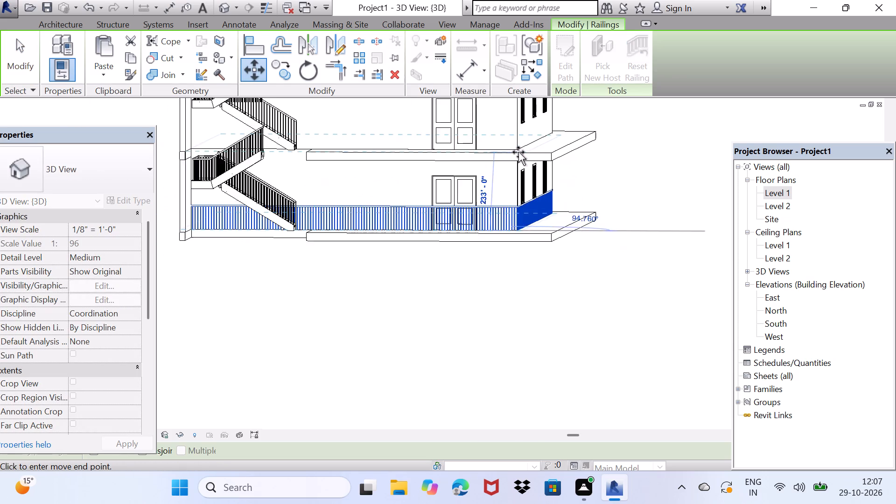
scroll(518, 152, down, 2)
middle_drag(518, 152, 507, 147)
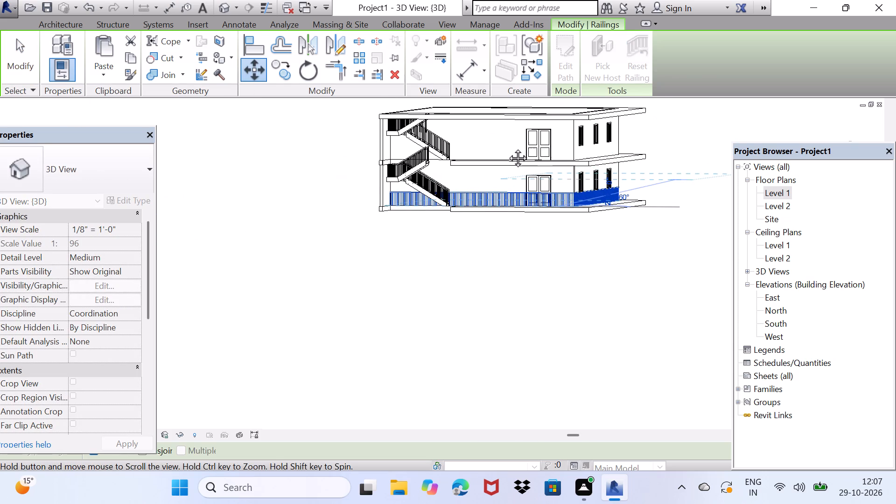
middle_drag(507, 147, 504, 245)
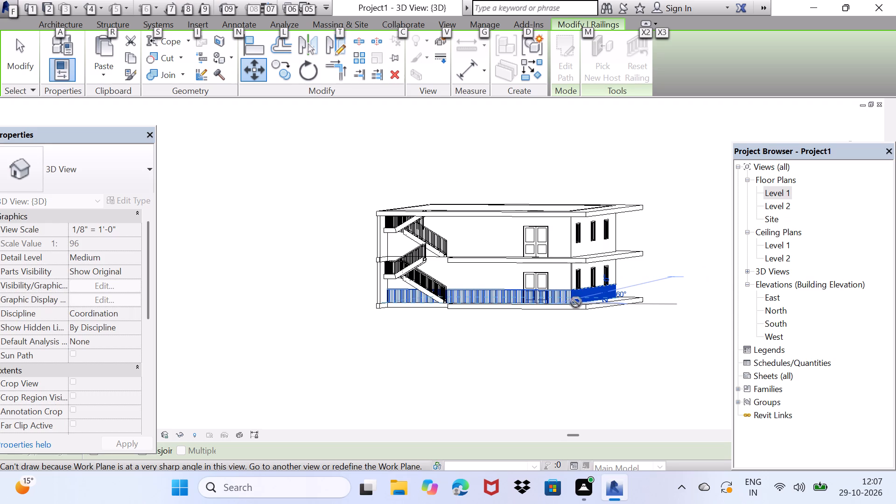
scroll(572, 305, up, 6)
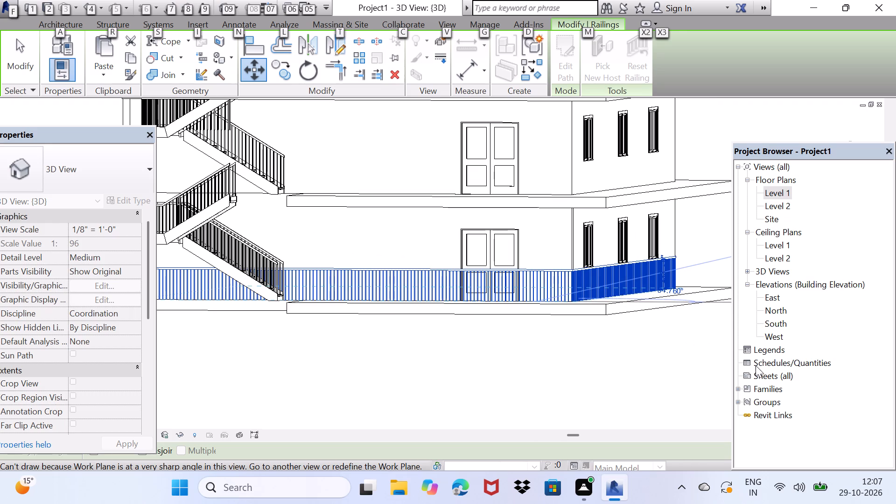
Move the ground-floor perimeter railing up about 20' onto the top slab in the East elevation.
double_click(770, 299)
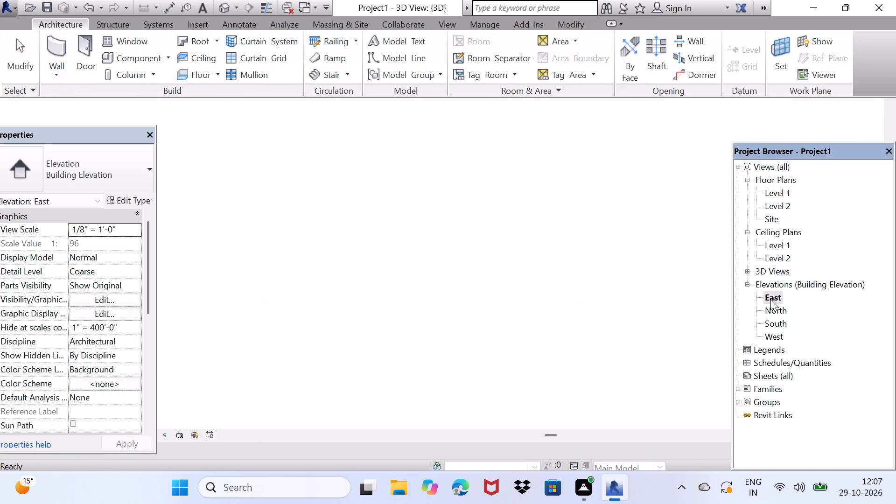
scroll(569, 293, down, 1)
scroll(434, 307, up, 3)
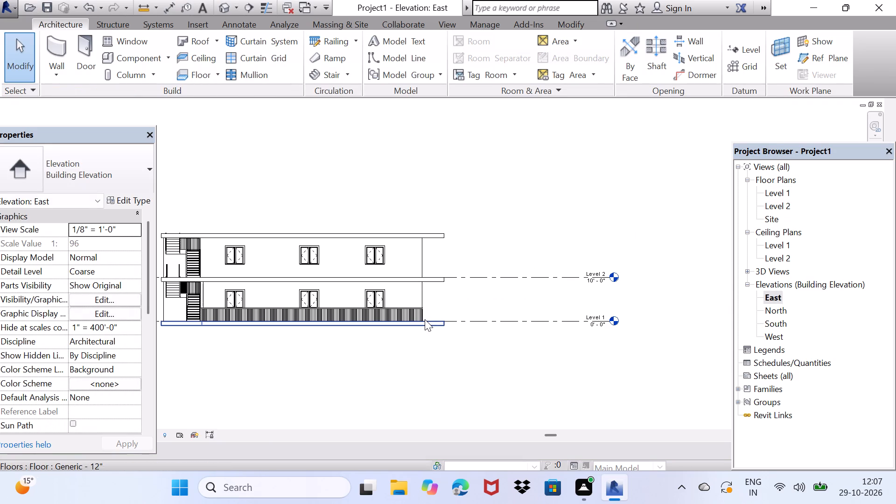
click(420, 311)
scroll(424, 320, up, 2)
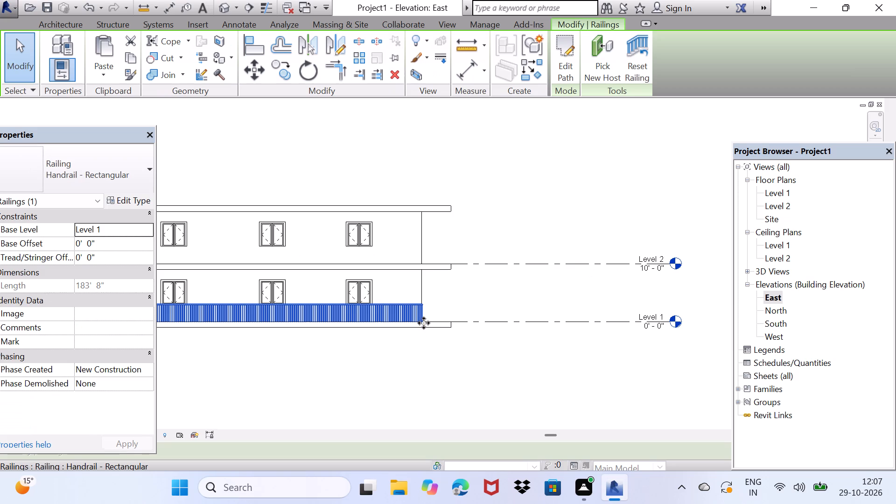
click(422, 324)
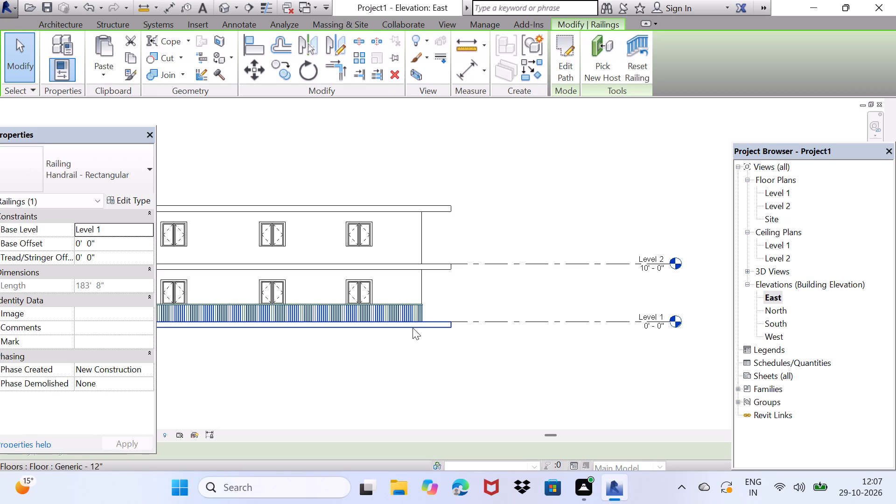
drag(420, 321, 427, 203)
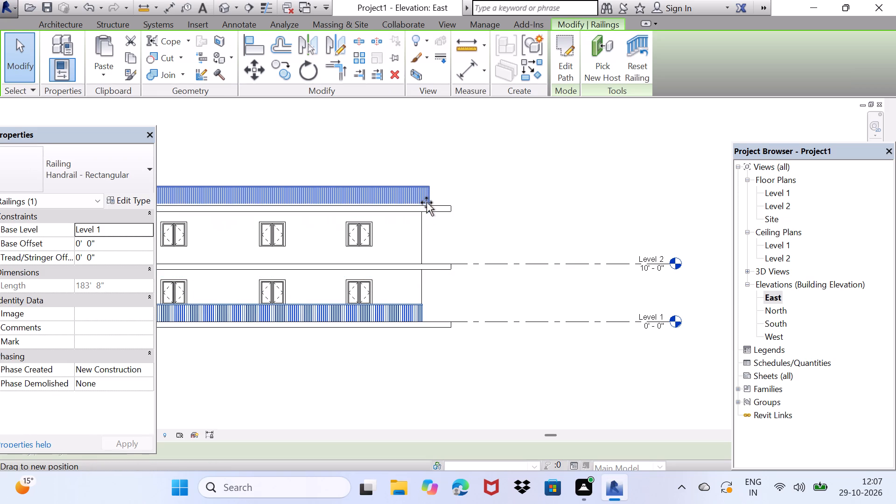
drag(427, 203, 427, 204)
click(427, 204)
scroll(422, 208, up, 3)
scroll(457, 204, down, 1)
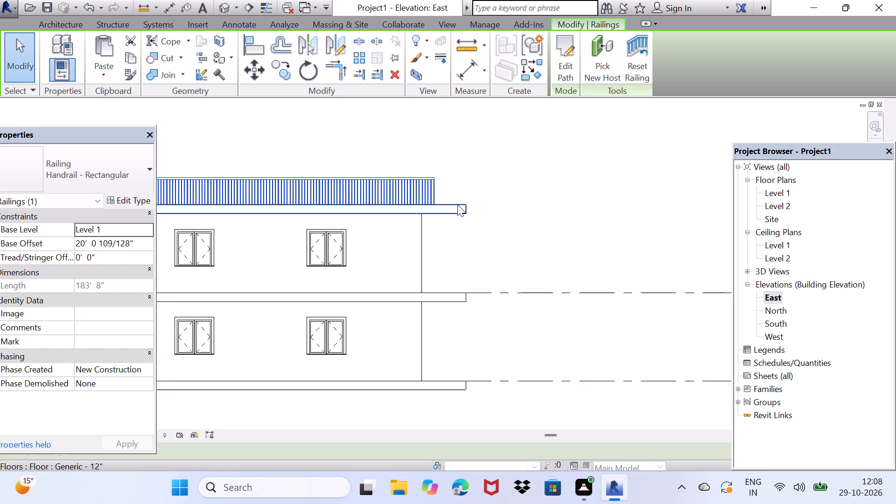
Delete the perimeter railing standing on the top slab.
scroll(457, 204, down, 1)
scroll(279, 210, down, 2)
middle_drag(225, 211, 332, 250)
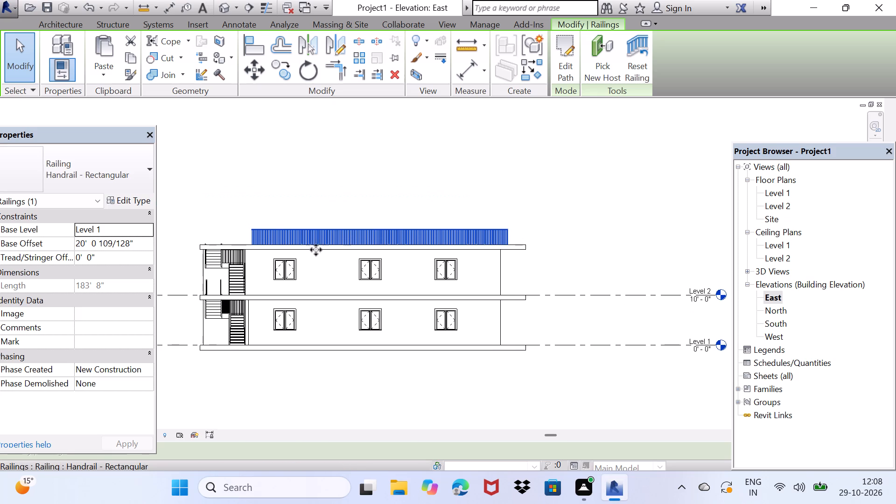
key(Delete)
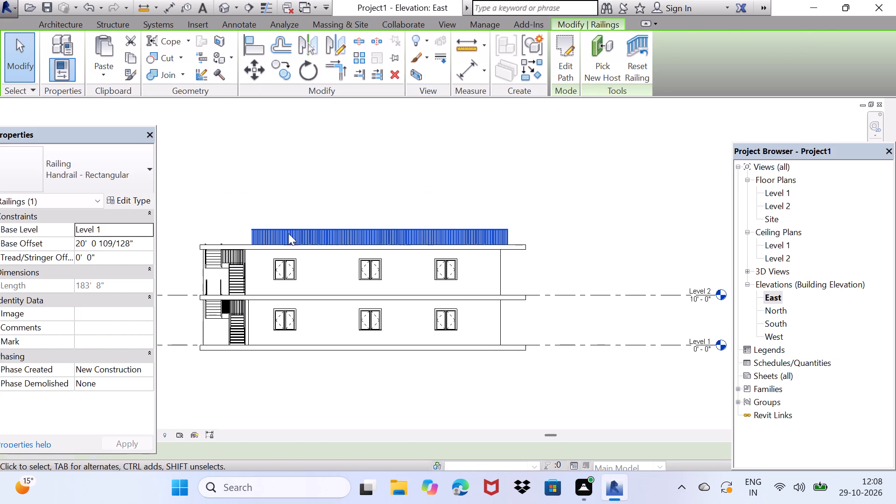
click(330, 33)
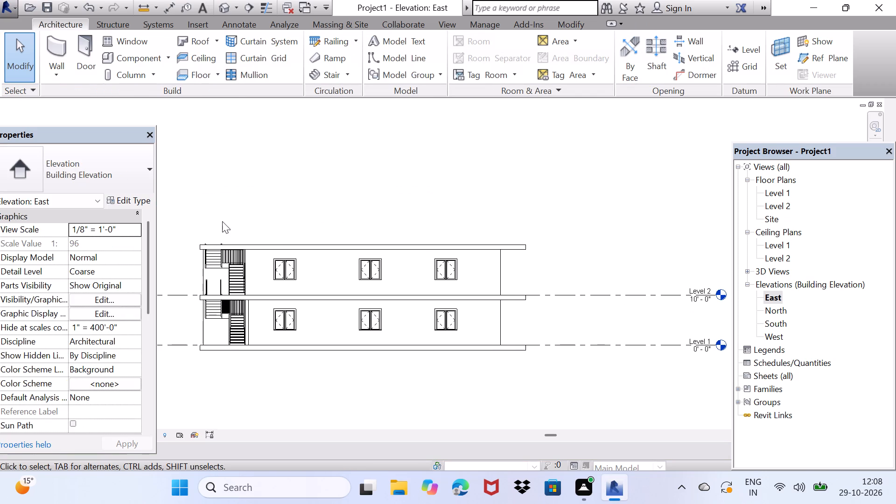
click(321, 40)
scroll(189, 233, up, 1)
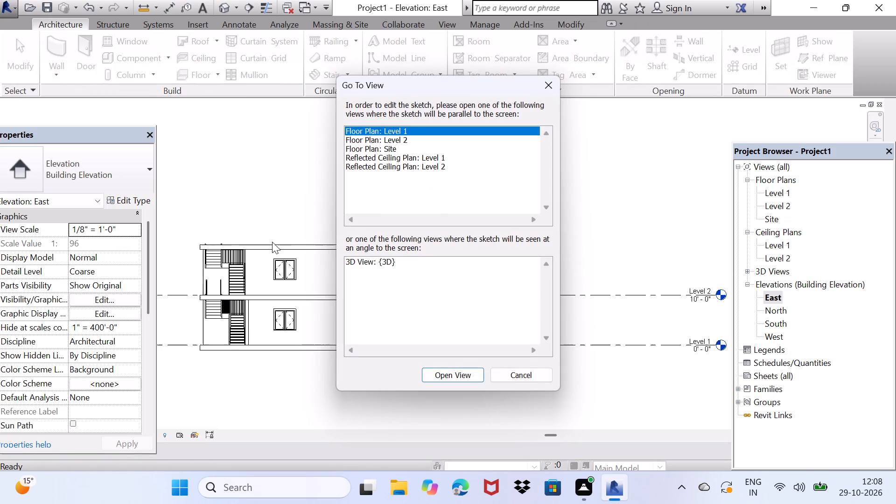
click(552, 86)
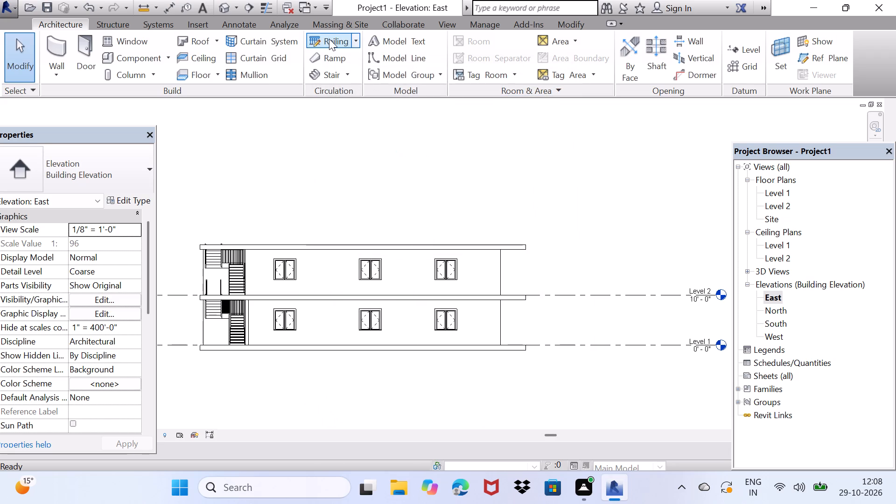
Create a rectangular Handrail - Rectangular railing along the building's wall corners in the Level 2 floor plan.
click(329, 39)
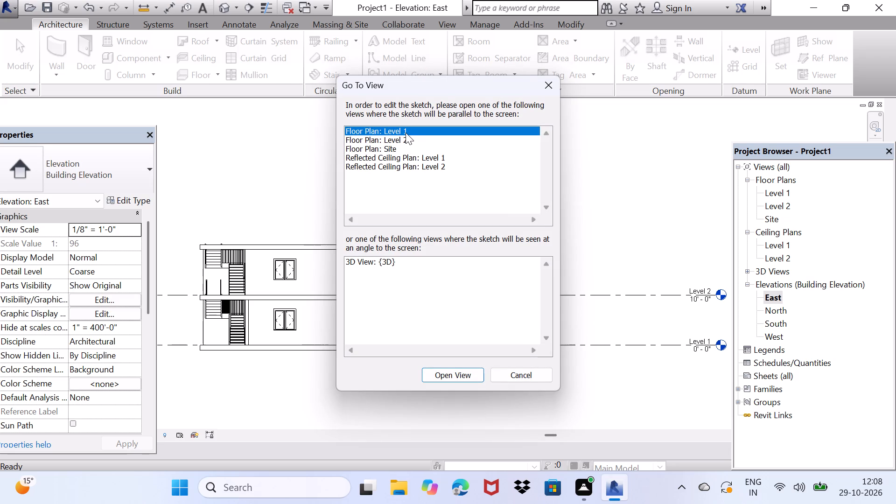
click(406, 133)
click(404, 139)
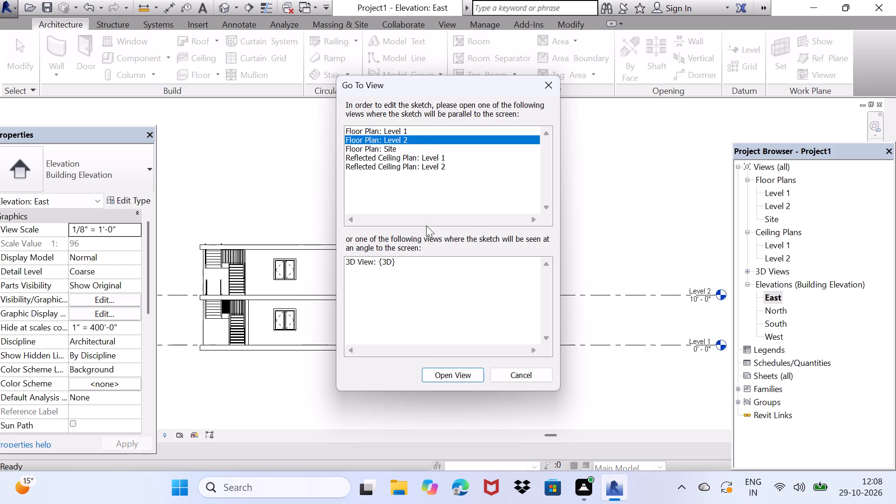
click(447, 382)
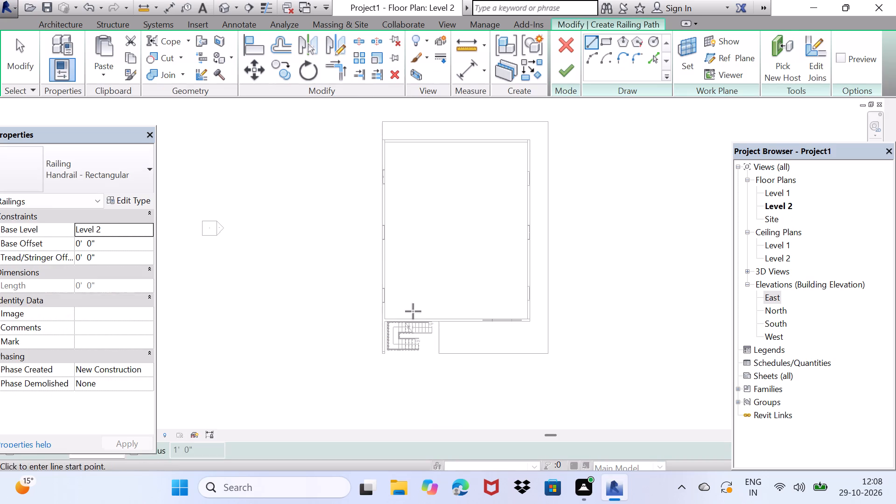
click(383, 140)
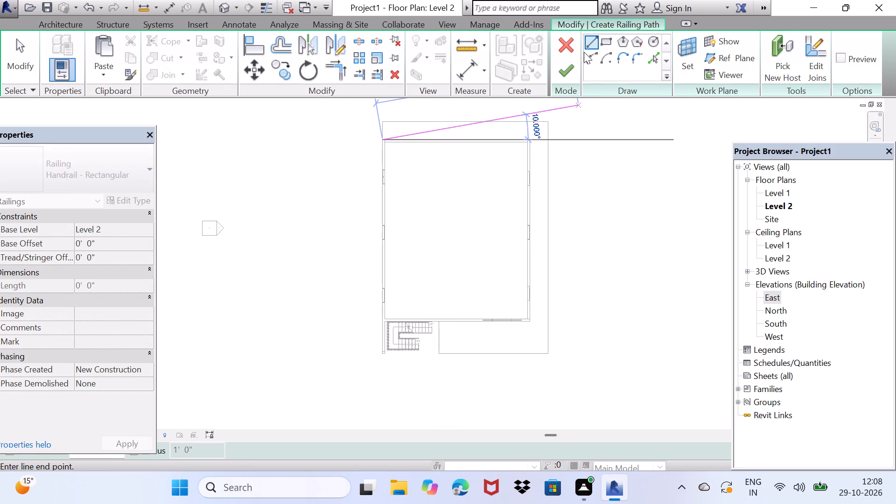
click(604, 35)
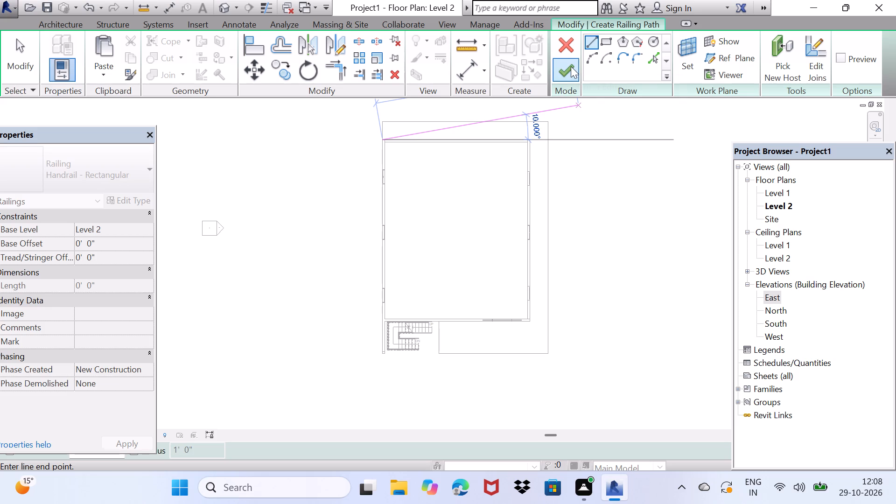
key(Escape)
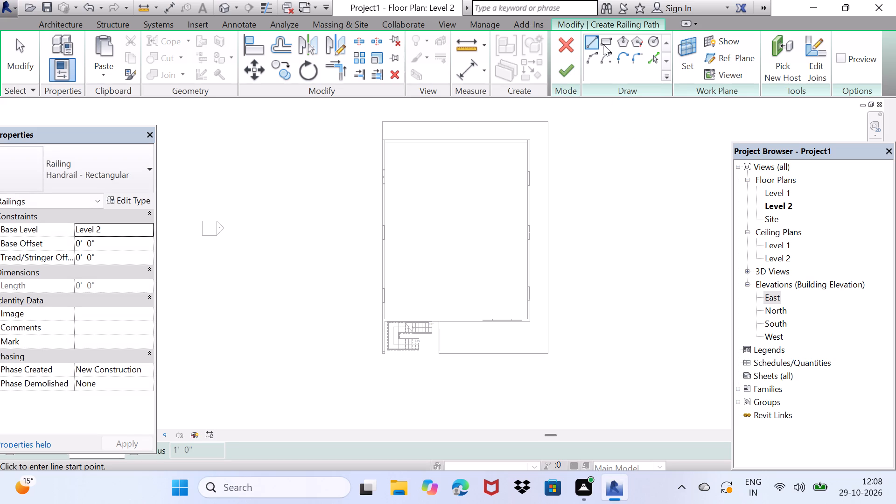
click(603, 44)
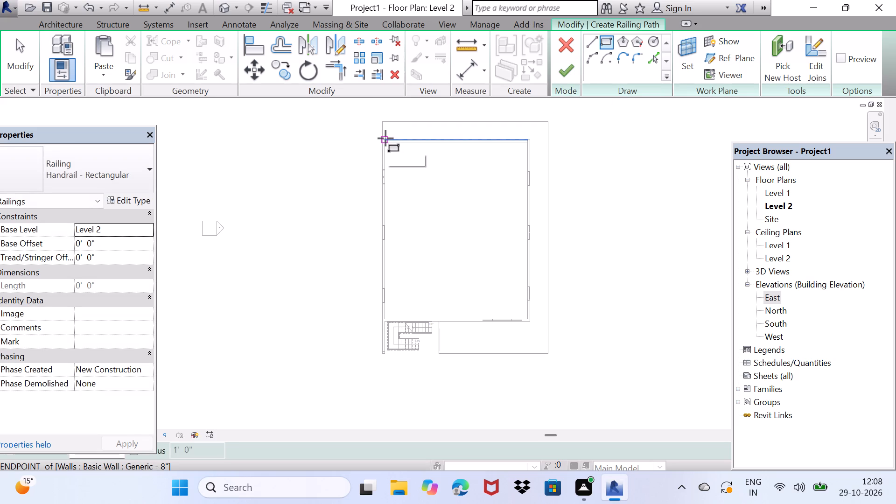
click(385, 138)
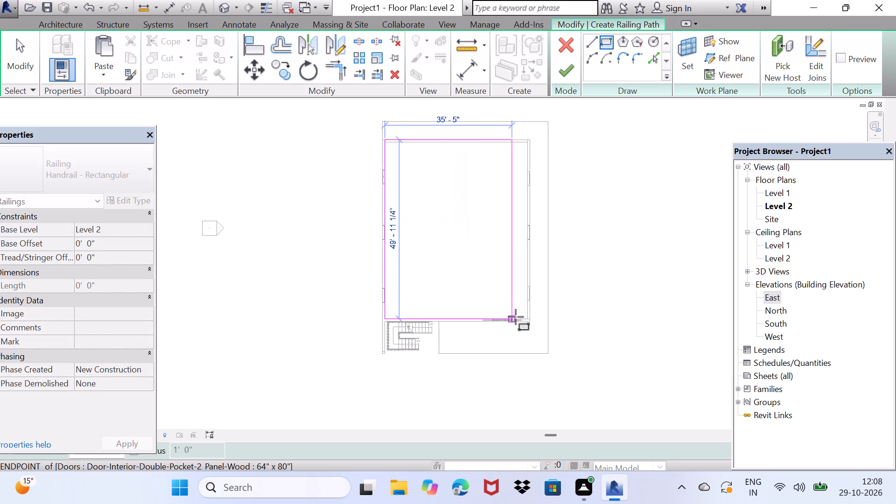
click(530, 322)
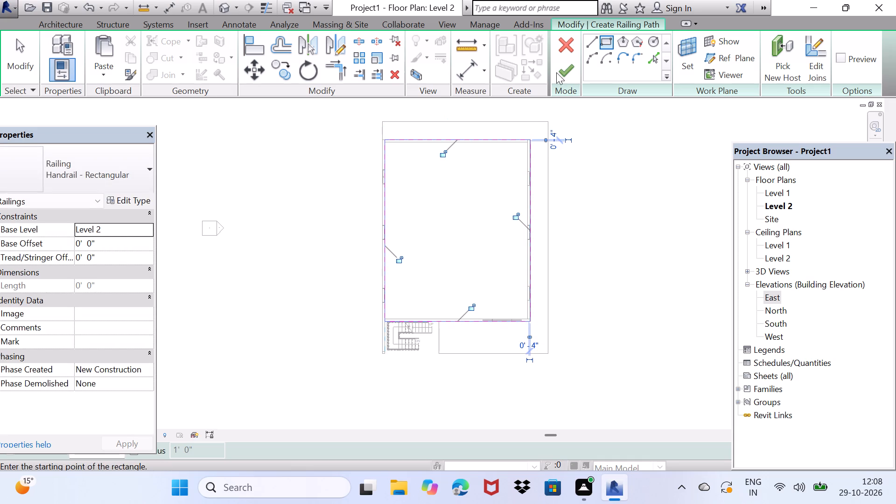
click(560, 75)
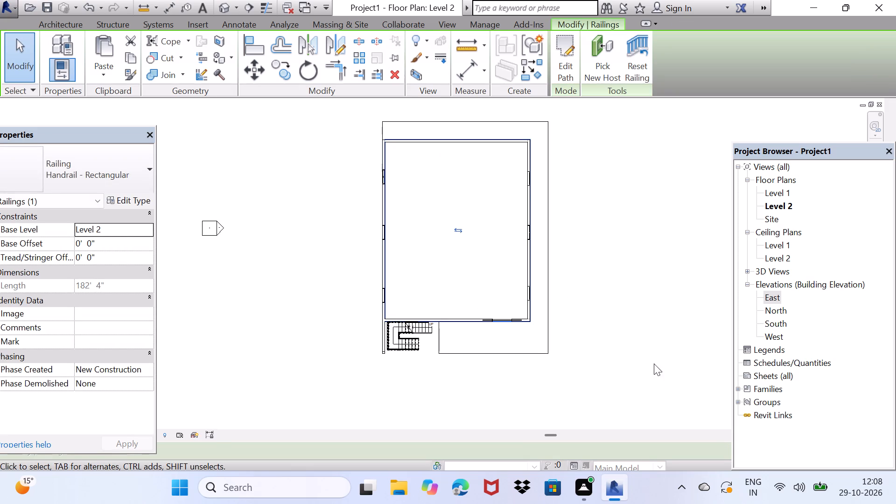
Copy the Level 2 perimeter railing 10'-0" straight up onto the top slab in the 3D view.
click(219, 1)
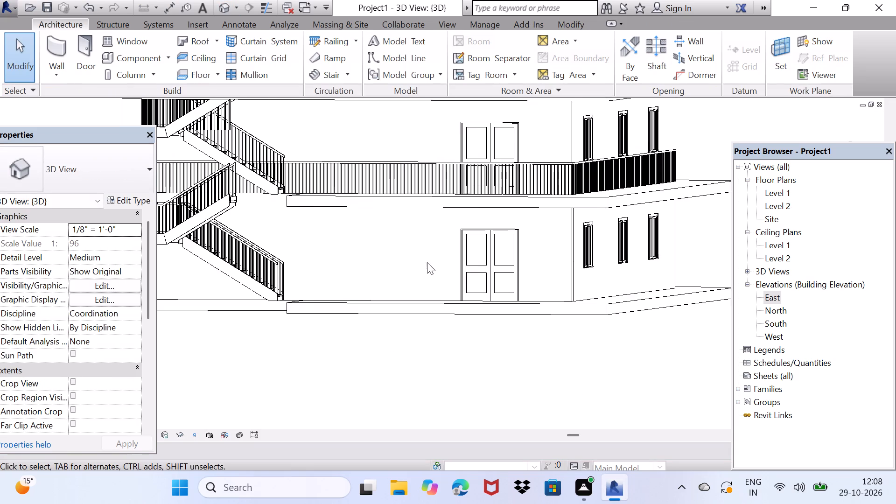
scroll(429, 266, down, 1)
middle_drag(450, 244, 424, 308)
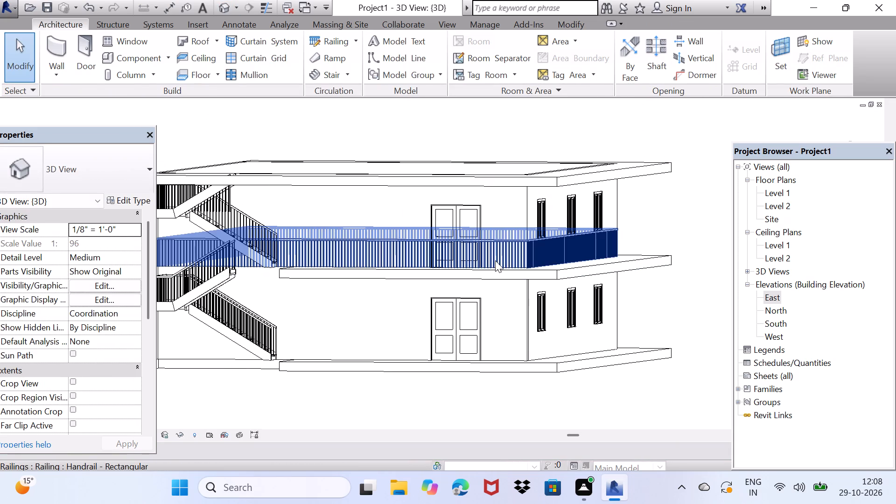
click(496, 259)
scroll(528, 271, up, 2)
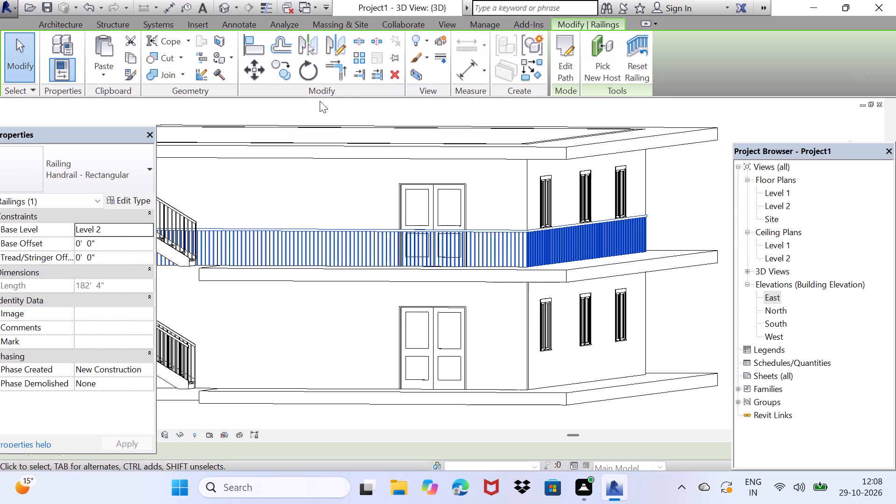
click(294, 66)
click(286, 70)
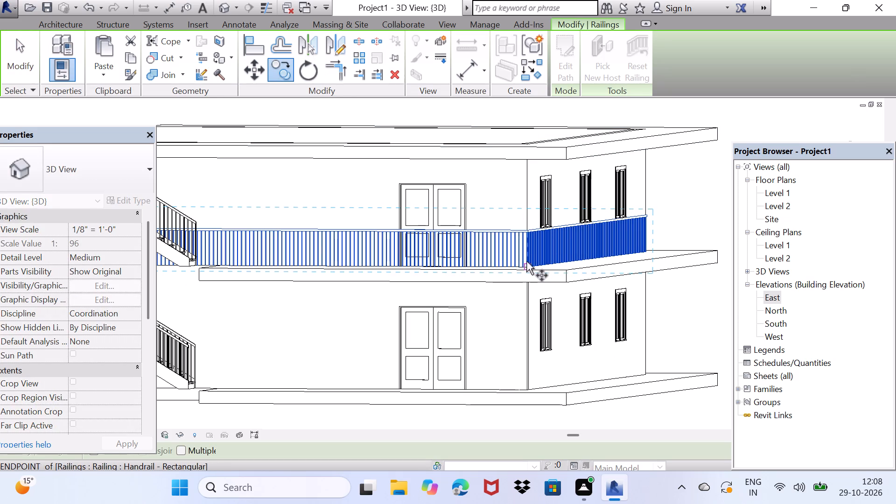
click(526, 262)
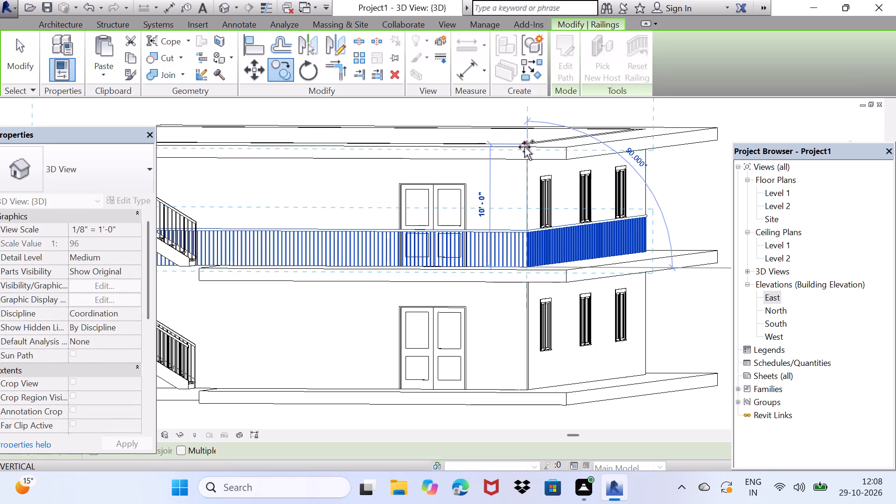
click(525, 147)
Delete the original perimeter railing on the Level 2 slab, keeping the copy on the top slab.
scroll(526, 144, down, 2)
middle_drag(527, 146, 507, 166)
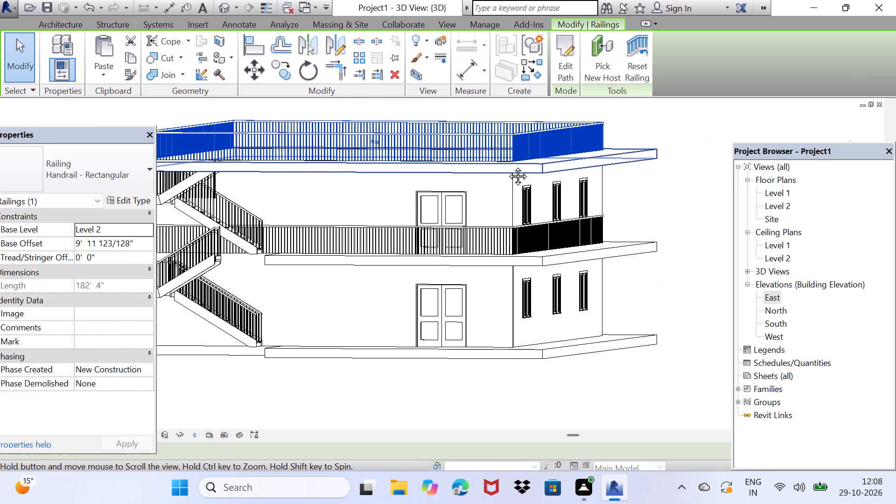
middle_drag(507, 166, 505, 179)
scroll(505, 150, up, 1)
scroll(508, 156, down, 5)
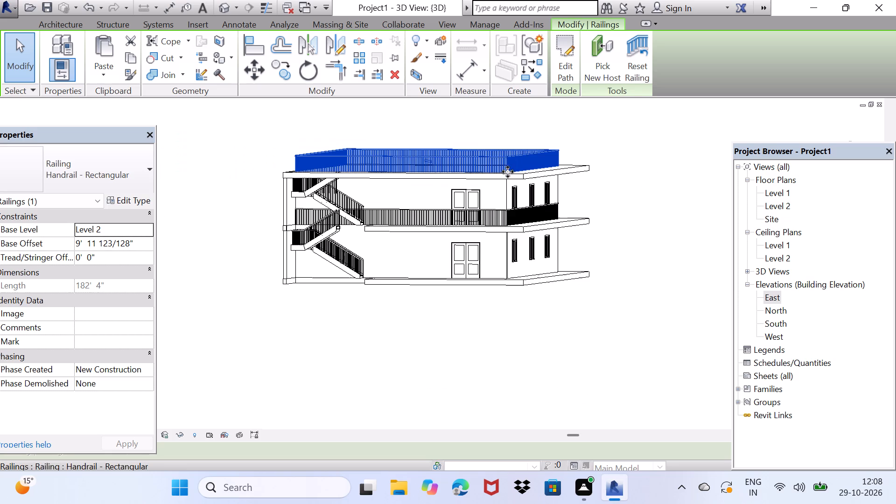
scroll(492, 205, up, 4)
click(509, 233)
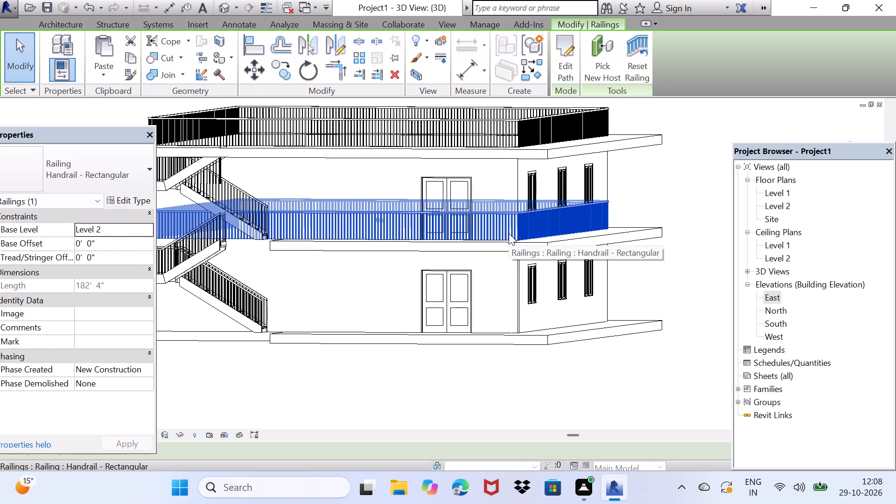
key(Delete)
Nudge the top-slab railing toward the slab's east edge, above the long wall with three windows.
scroll(539, 182, down, 2)
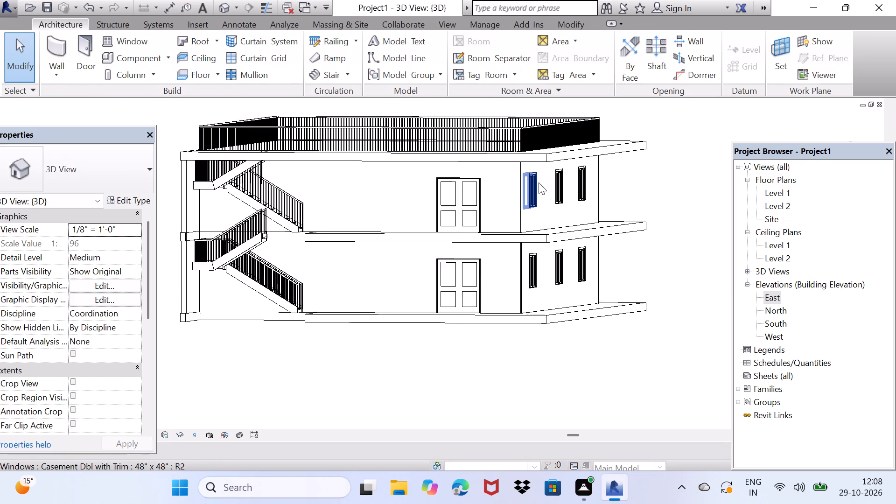
middle_drag(539, 182, 496, 194)
scroll(497, 193, down, 2)
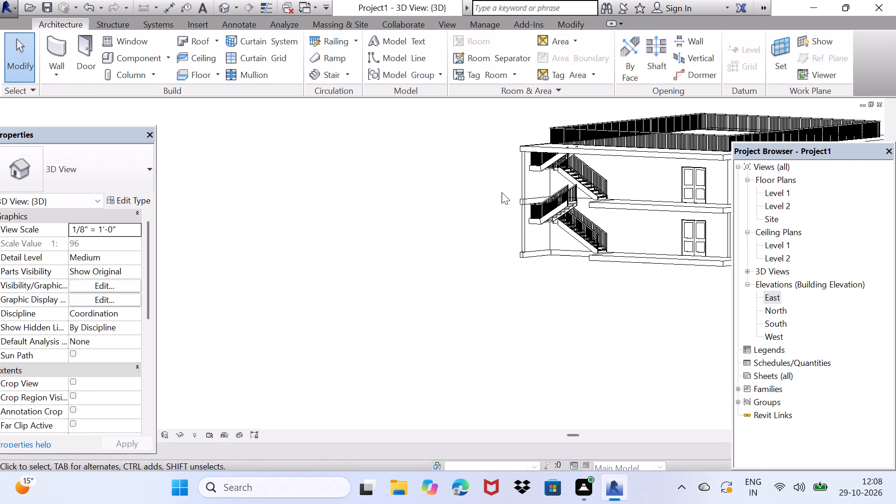
shift+middle_drag(614, 194, 594, 207)
middle_drag(636, 194, 607, 192)
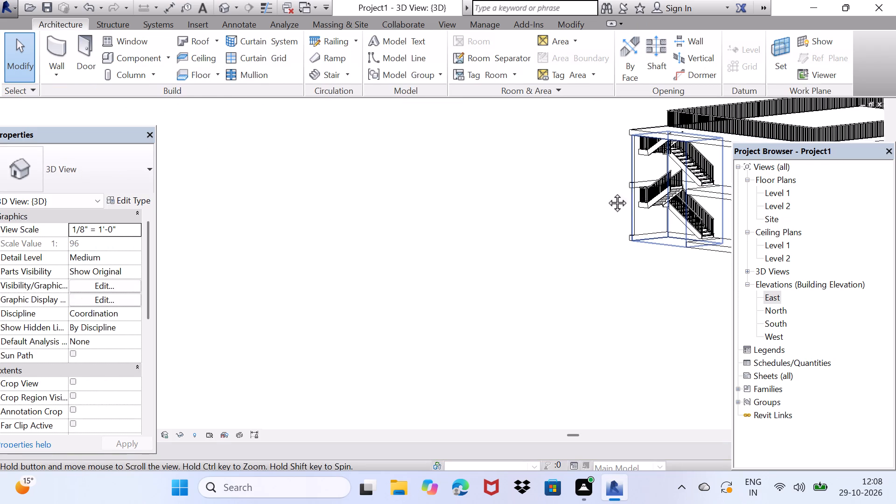
middle_drag(607, 192, 181, 339)
scroll(575, 261, up, 3)
click(509, 264)
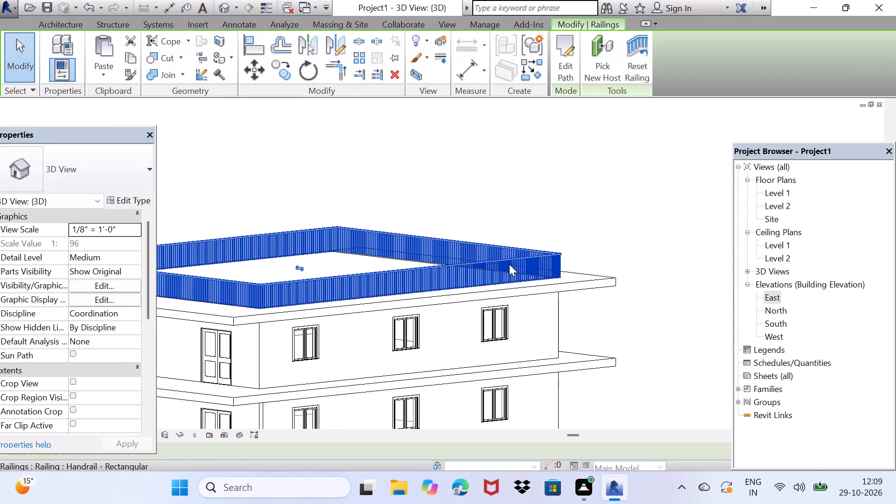
key(Down)
key(Down)
key(Down)
key(Down)
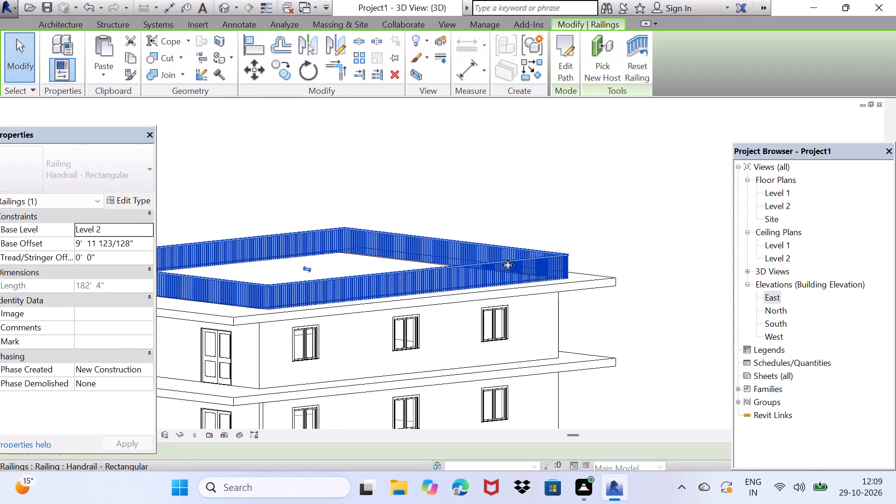
key(Down)
key(Down)
key(Down)
key(Down)
key(Down)
key(Down)
key(Down)
key(Down)
key(Down)
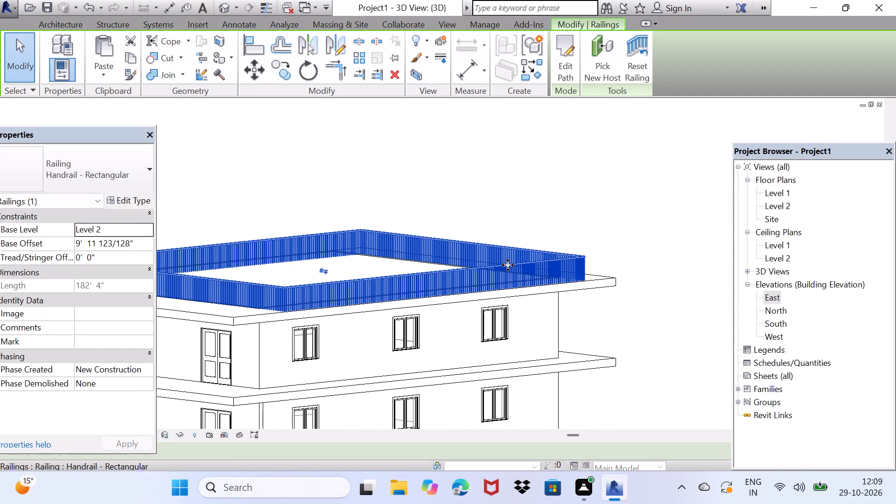
Nudge the top-slab railing along the building's length toward the slab's front edge on the stair side.
middle_drag(498, 265, 667, 259)
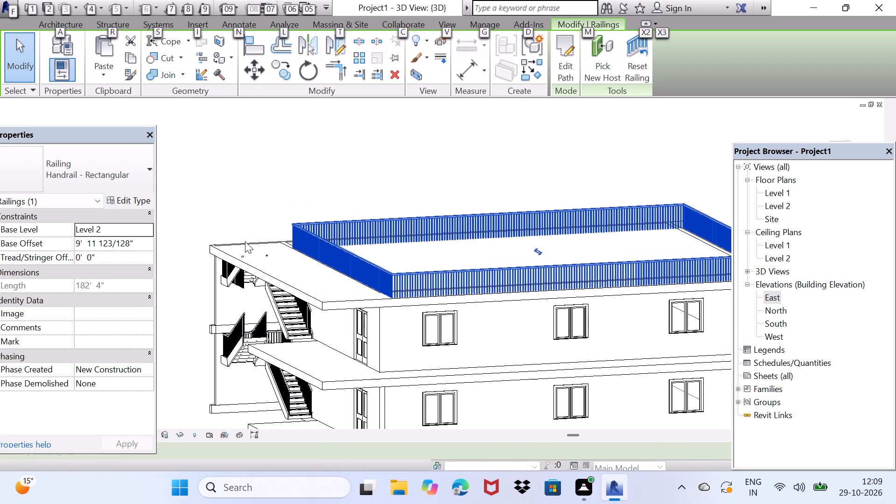
click(346, 263)
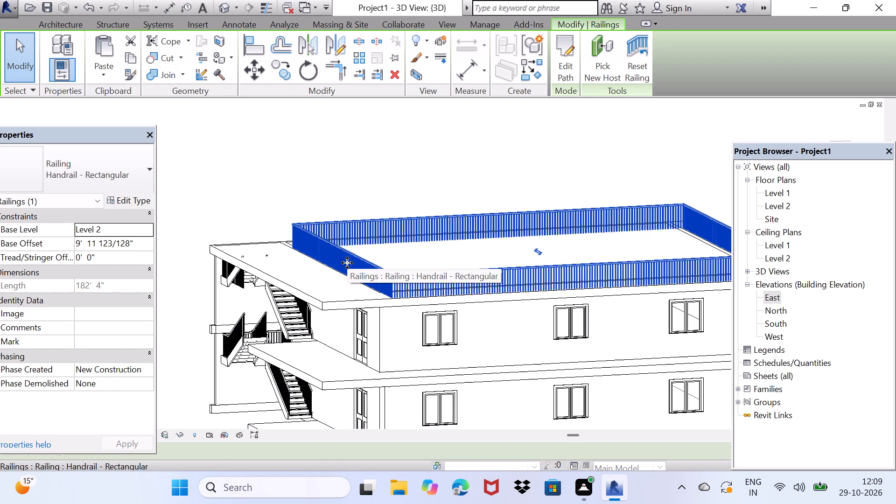
key(Left)
key(Left)
key(Left)
key(Left)
key(Left)
key(Left)
key(Left)
key(Left)
key(Left)
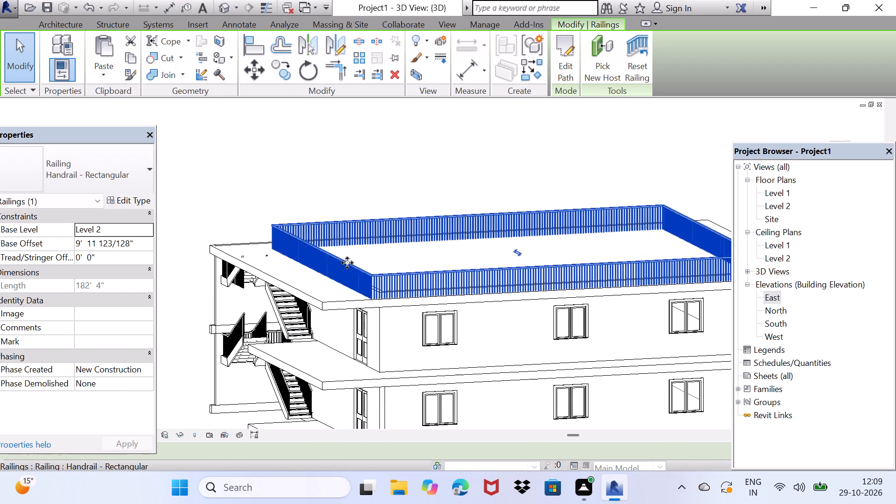
key(Left)
key(Left)
key(Left)
key(Left)
key(Left)
key(Left)
key(Left)
key(Left)
key(Left)
key(Left)
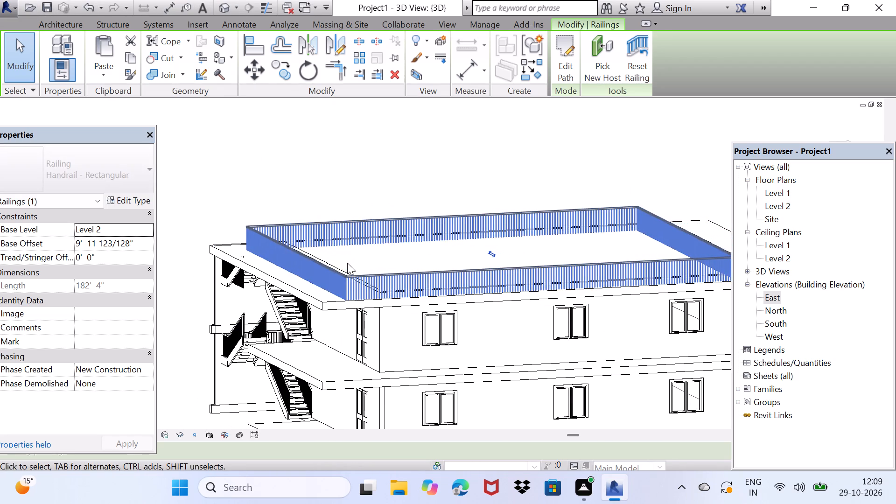
key(Left)
key(Left)
key(Left)
key(Left)
key(Left)
key(Left)
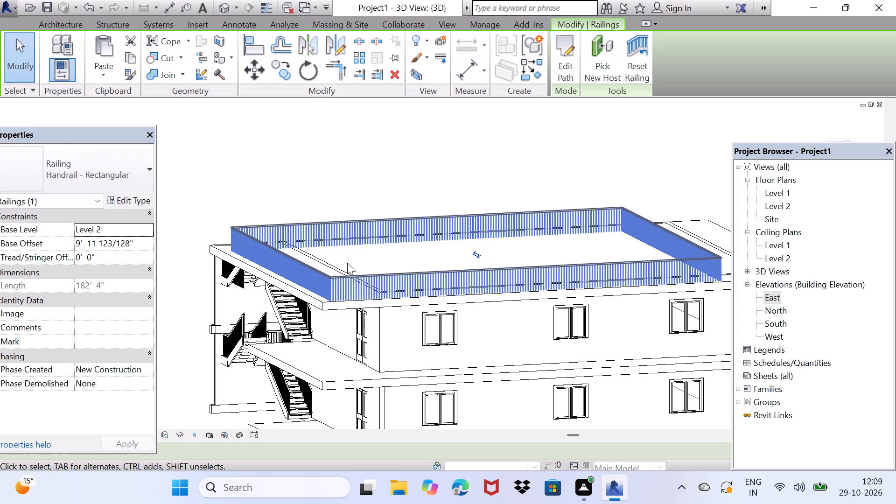
key(Left)
key(Left)
key(Left)
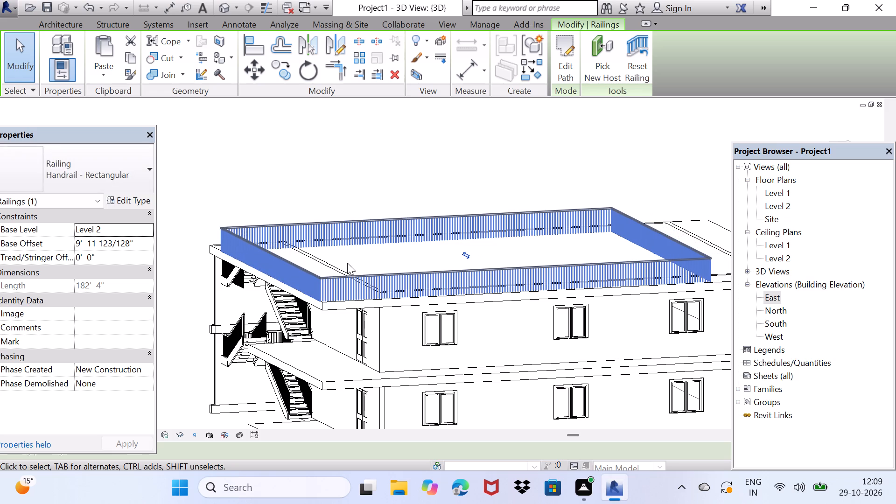
key(Right)
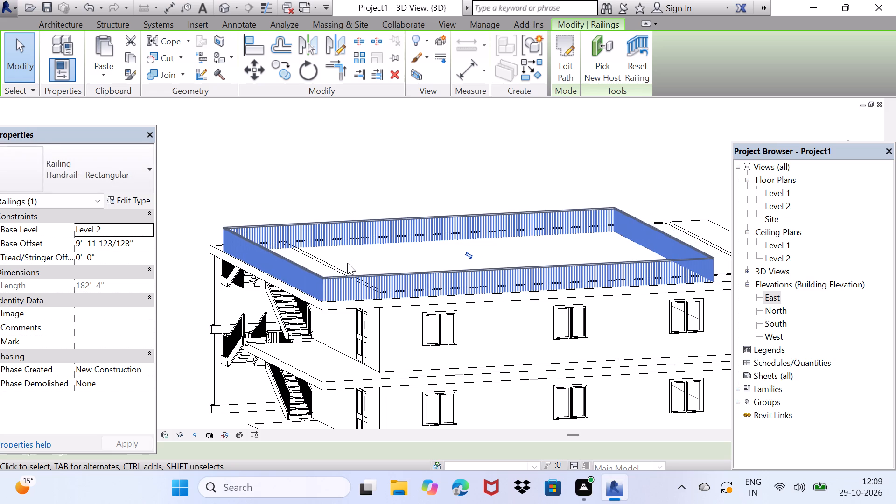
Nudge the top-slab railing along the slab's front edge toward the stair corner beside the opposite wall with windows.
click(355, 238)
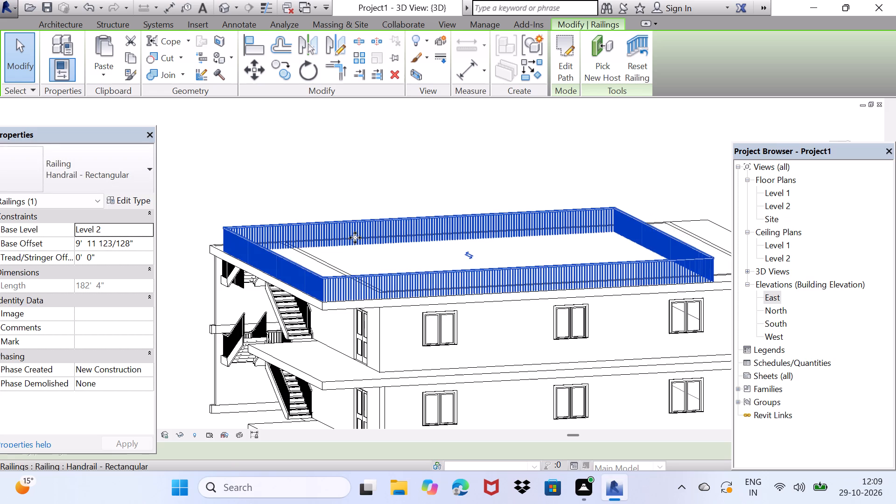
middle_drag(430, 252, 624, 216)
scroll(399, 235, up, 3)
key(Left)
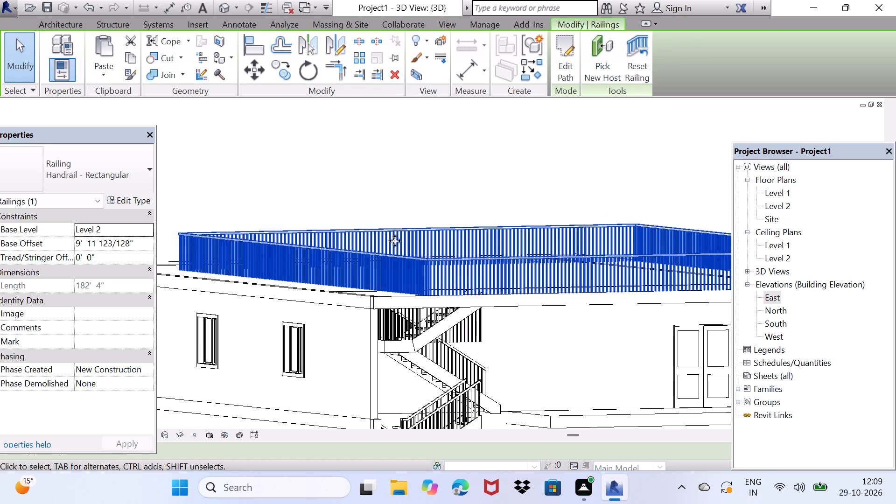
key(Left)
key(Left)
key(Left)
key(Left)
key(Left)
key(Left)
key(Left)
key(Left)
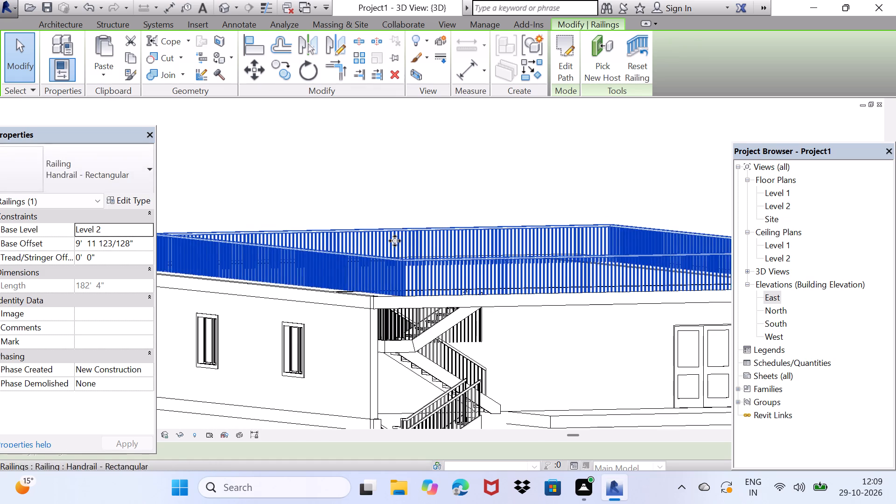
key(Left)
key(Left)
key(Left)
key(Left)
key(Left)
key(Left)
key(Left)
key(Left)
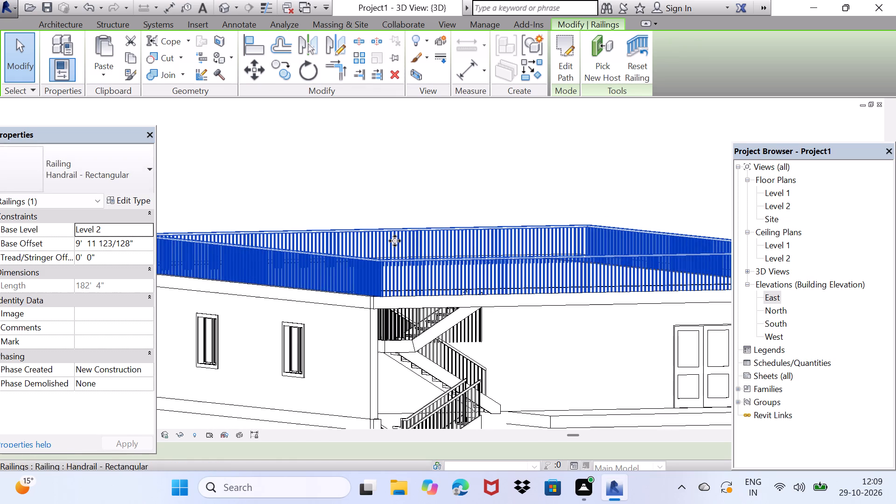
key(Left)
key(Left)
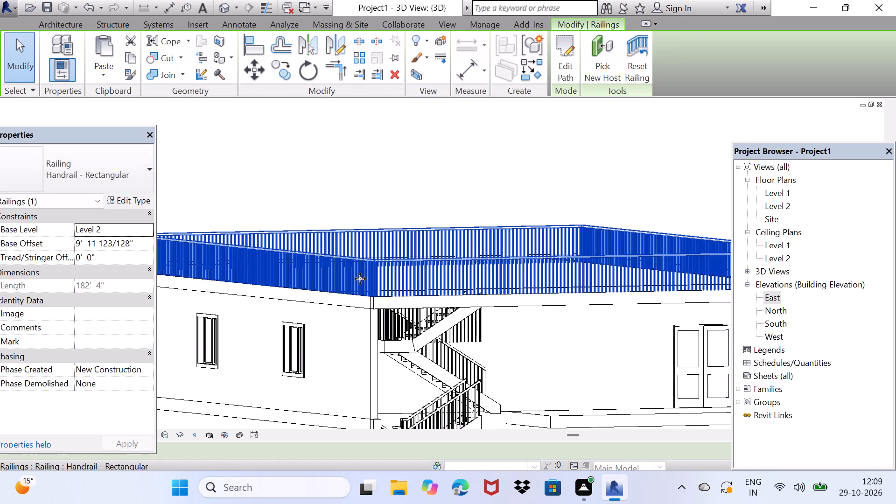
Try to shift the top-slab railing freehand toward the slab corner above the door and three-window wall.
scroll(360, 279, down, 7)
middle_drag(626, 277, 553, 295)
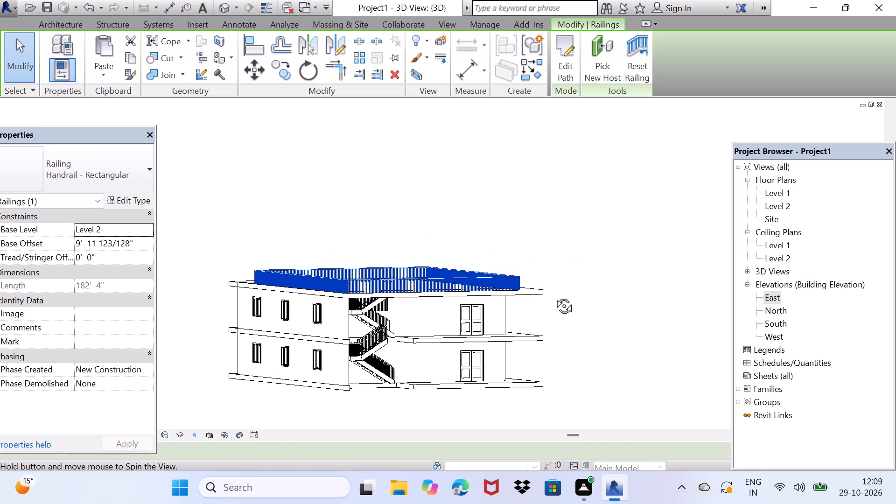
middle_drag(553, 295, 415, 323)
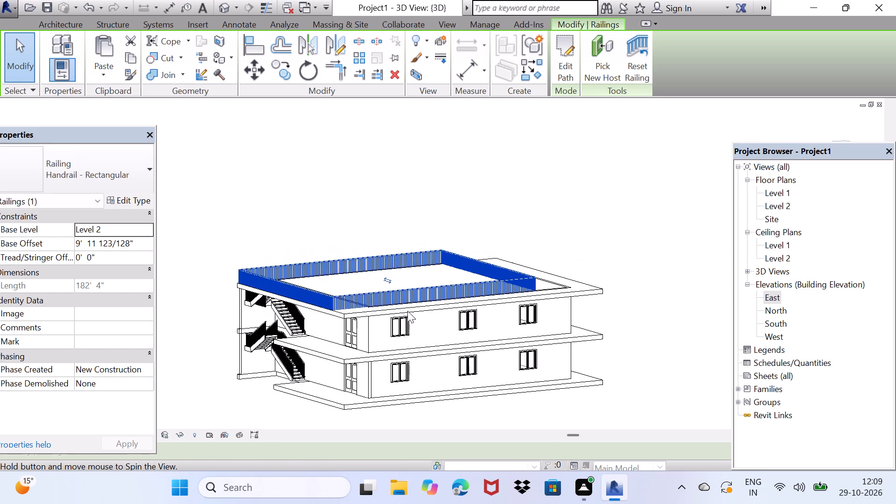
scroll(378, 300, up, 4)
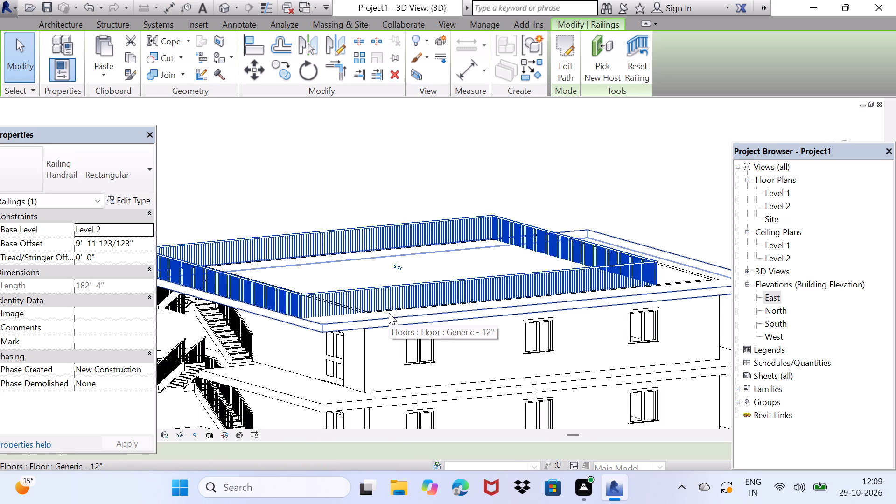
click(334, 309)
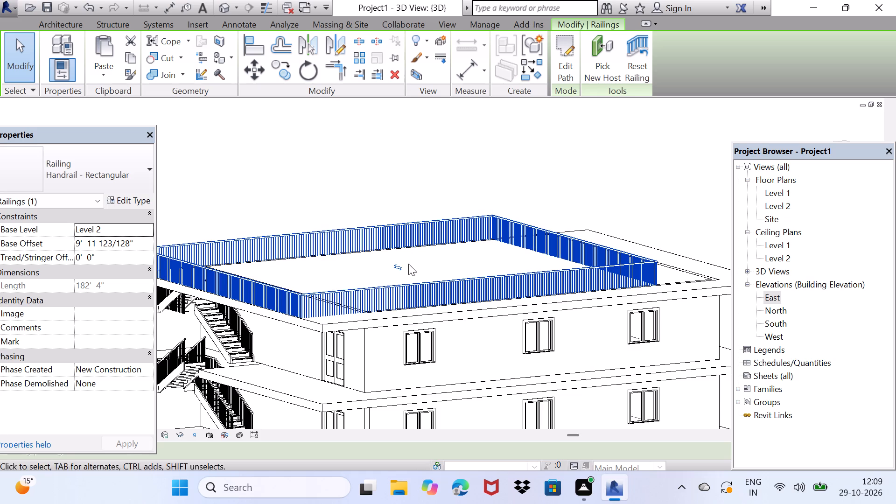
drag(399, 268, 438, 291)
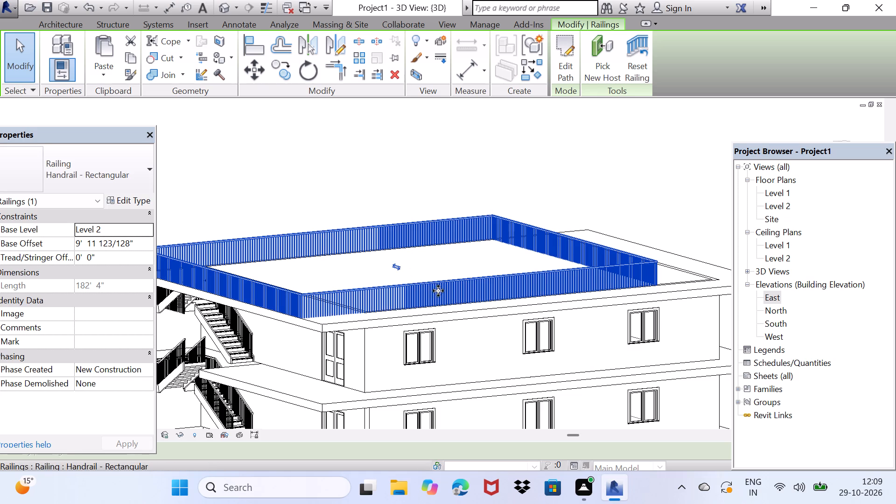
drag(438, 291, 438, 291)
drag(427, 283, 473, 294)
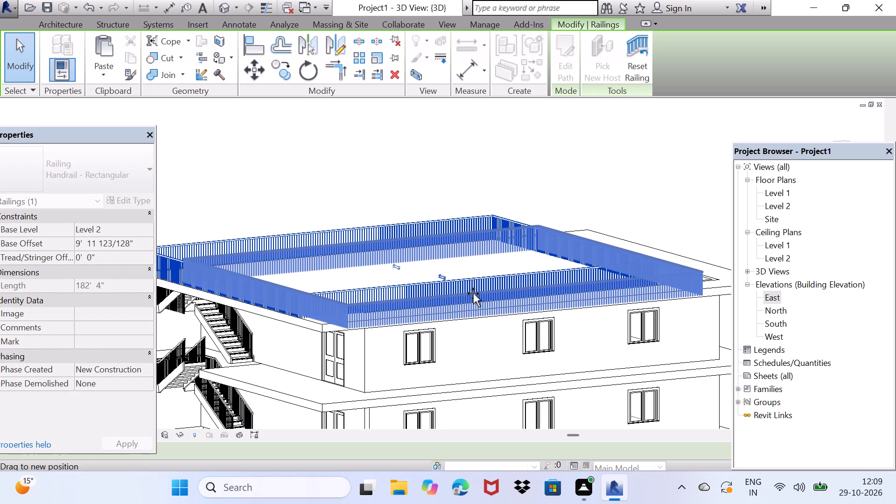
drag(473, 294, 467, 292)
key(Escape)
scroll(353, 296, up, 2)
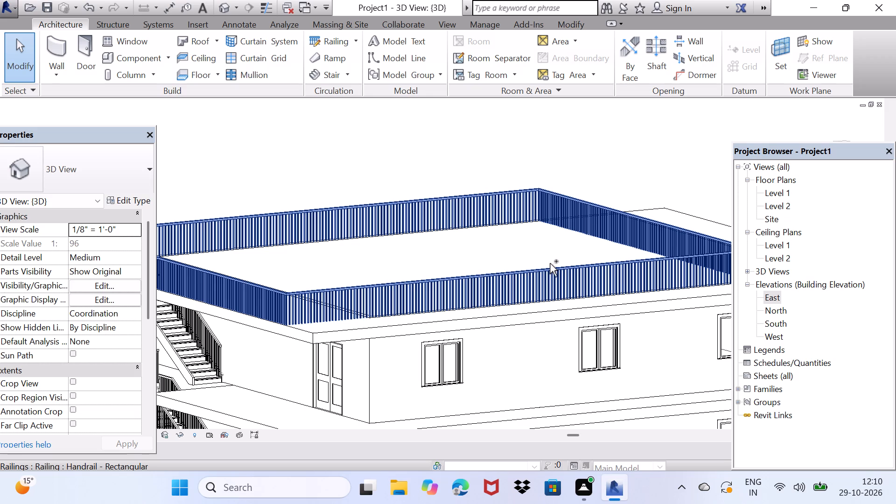
Undo the perimeter railing work, back through the nudges, the copy onto the top slab and the original Level 2 railing.
ctrl+click(550, 263)
key(ctrl+z)
key(ctrl+z)
key(ctrl+z)
key(ctrl+z)
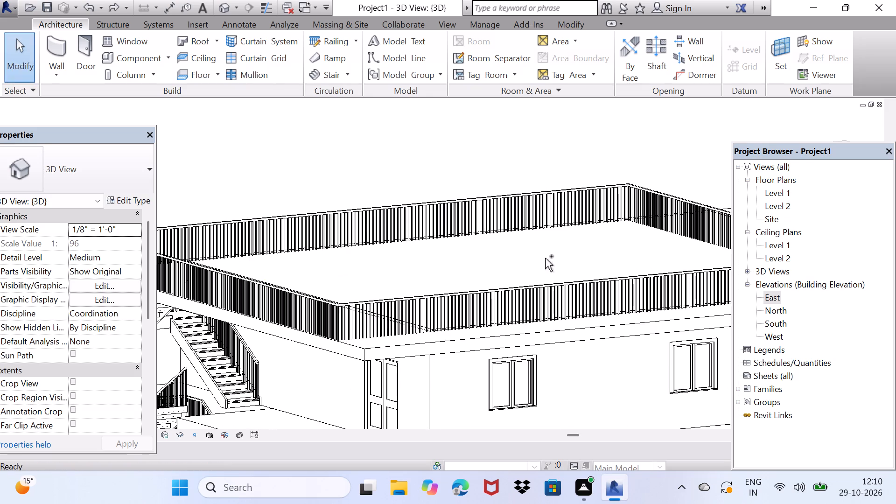
key(ctrl+z)
key(ctrl+z)
key(ctrl+z)
key(ctrl+z)
key(ctrl+z)
ctrl+click(545, 258)
key(ctrl+z)
ctrl+click(545, 258)
key(ctrl+z)
ctrl+click(545, 258)
key(ctrl+z)
key(ctrl+z)
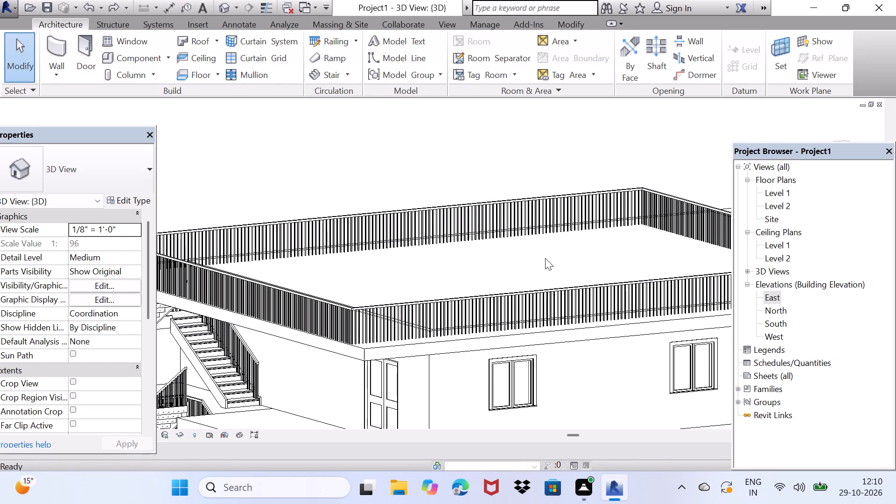
key(ctrl+z)
key(ctrl+z)
key(ctrl+z)
key(ctrl+z)
ctrl+click(545, 258)
key(ctrl+z)
key(ctrl+z)
key(ctrl+z)
key(ctrl+z)
key(ctrl+z)
key(ctrl+z)
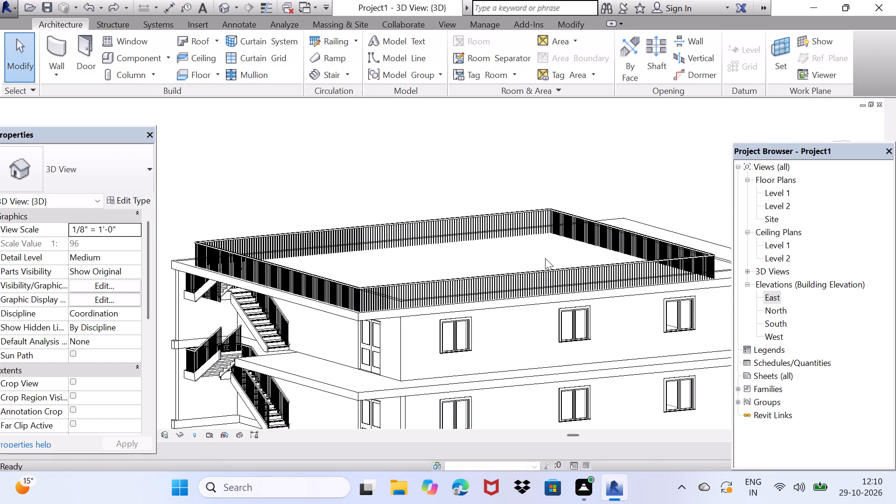
key(ctrl+z)
key(ctrl+z)
key(ctrl+z)
key(ctrl+z)
key(ctrl+z)
key(ctrl+z)
key(ctrl+z)
key(ctrl+z)
key(ctrl+z)
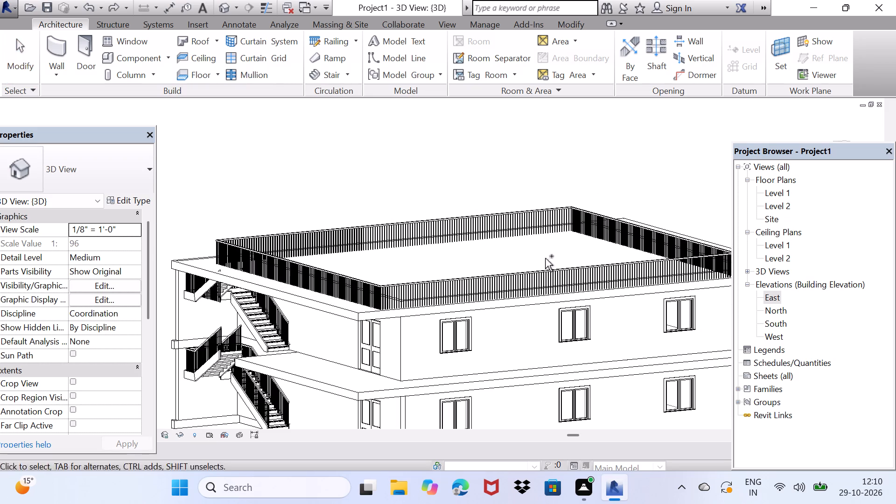
key(ctrl+z)
key(ctrl+z)
key(ctrl+z)
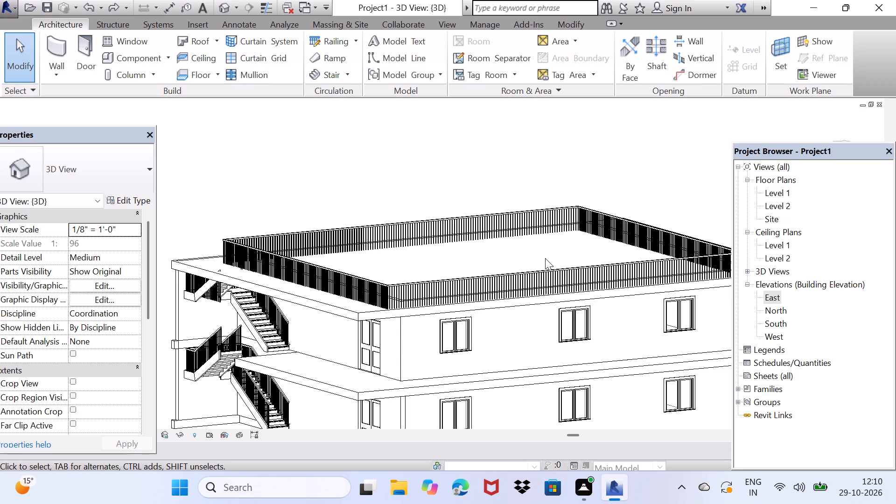
scroll(543, 277, down, 8)
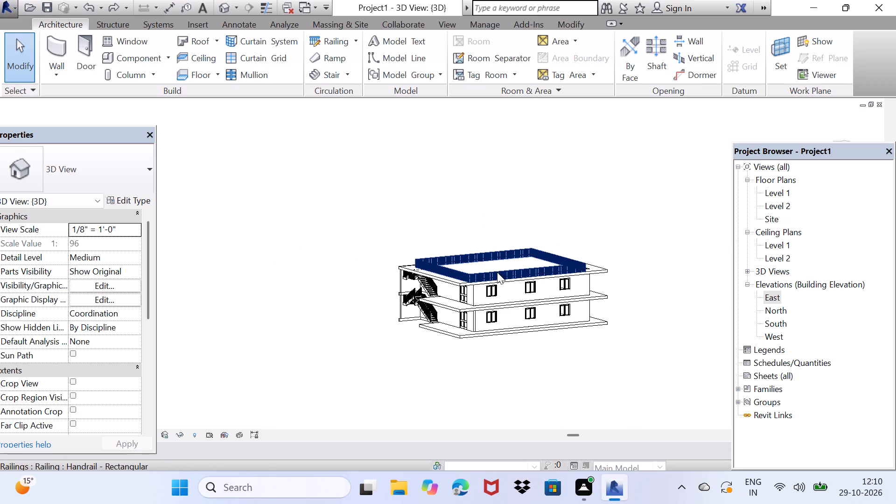
key(ctrl+z)
key(ctrl+z)
key(ctrl+z)
key(ctrl+z)
key(ctrl+z)
key(ctrl+z)
key(ctrl+z)
key(ctrl+z)
key(ctrl+z)
key(ctrl+z)
key(ctrl+z)
key(ctrl+z)
key(ctrl+z)
key(ctrl+z)
key(ctrl+z)
key(ctrl+z)
key(ctrl+z)
key(ctrl+z)
key(ctrl+z)
key(ctrl+z)
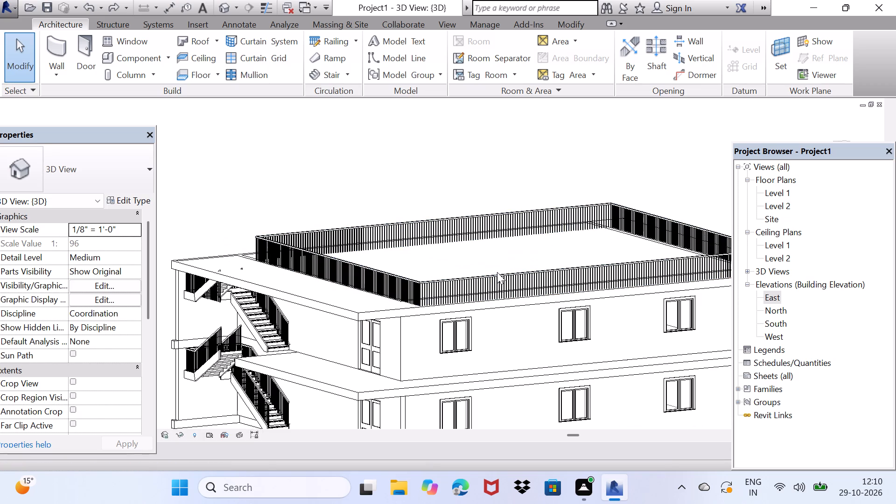
click(497, 272)
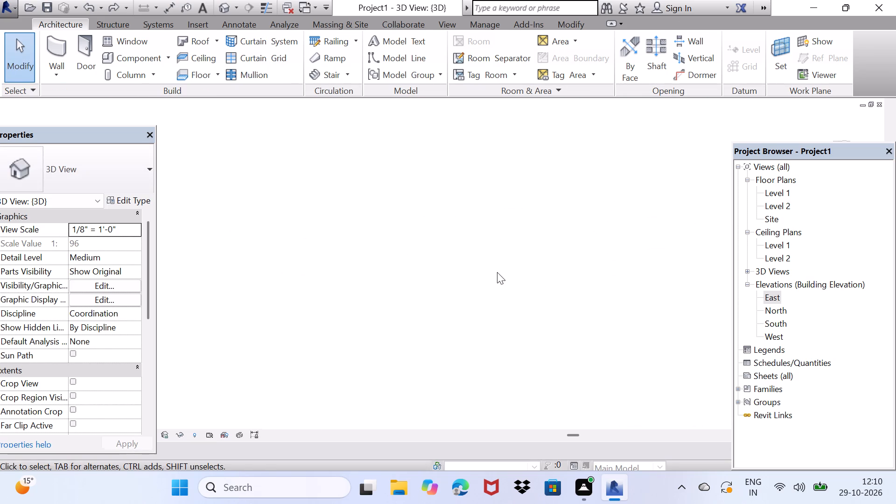
Move the Project Browser clear of the ViewCube and return the 3D view to its home orientation.
scroll(492, 261, down, 19)
scroll(700, 285, down, 8)
scroll(763, 262, down, 4)
drag(848, 154, 804, 261)
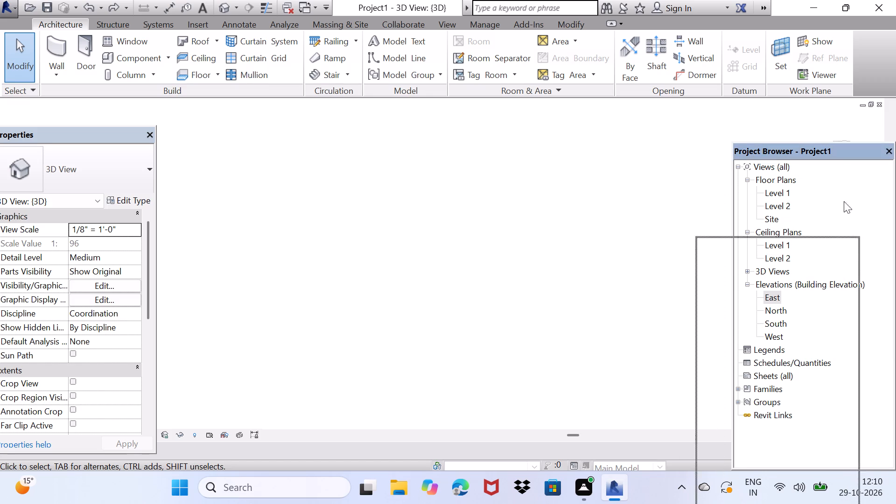
click(841, 158)
click(846, 143)
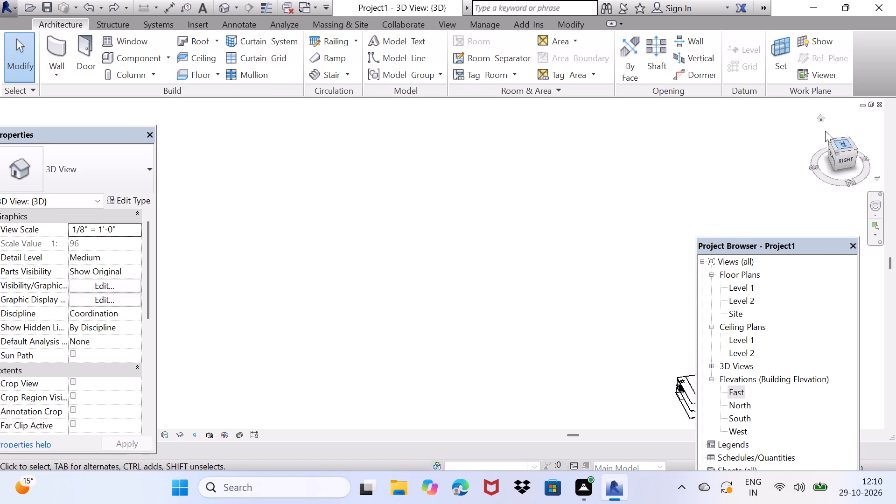
click(819, 115)
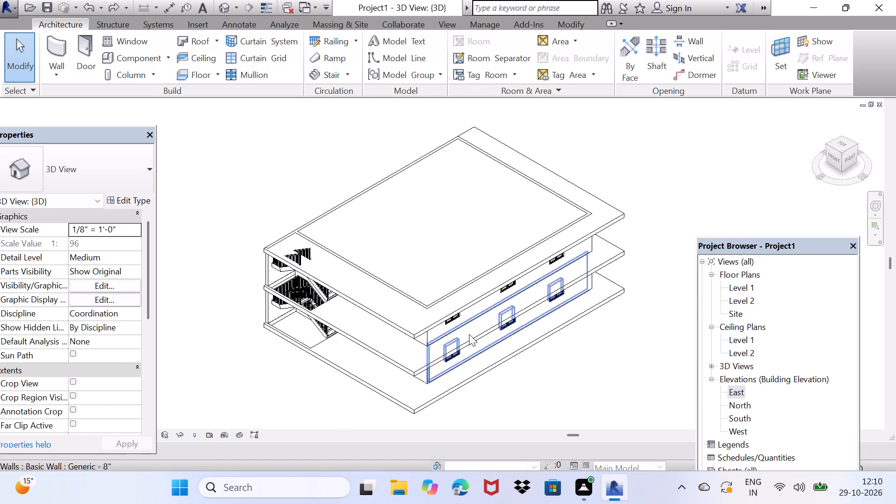
middle_drag(464, 342, 473, 280)
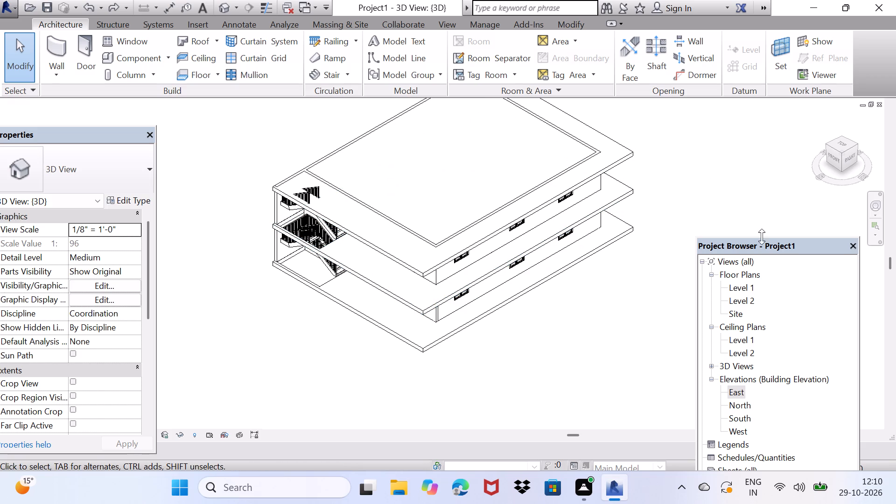
Reposition the Project Browser and open the Level 1 floor plan.
drag(768, 254, 802, 171)
drag(769, 246, 816, 168)
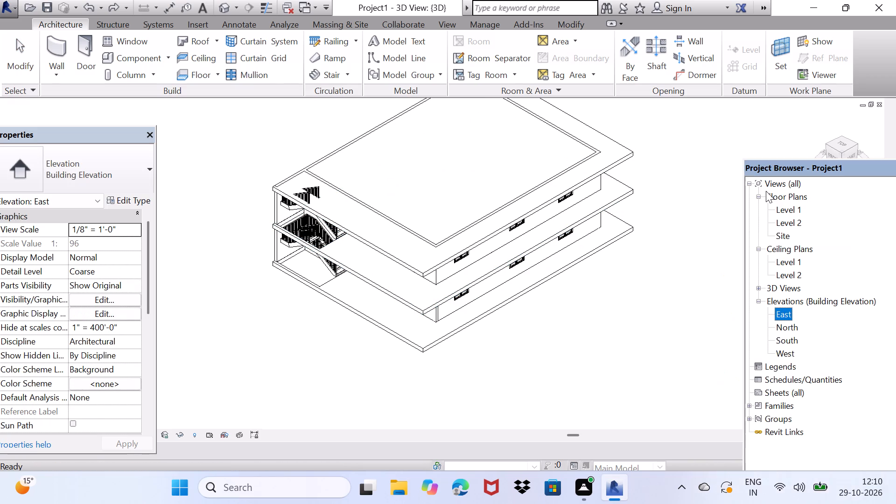
click(341, 44)
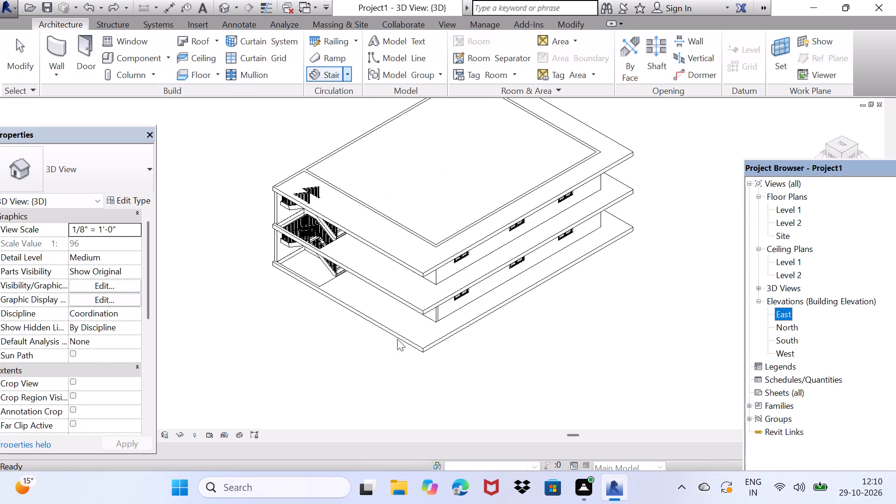
middle_drag(411, 321, 418, 301)
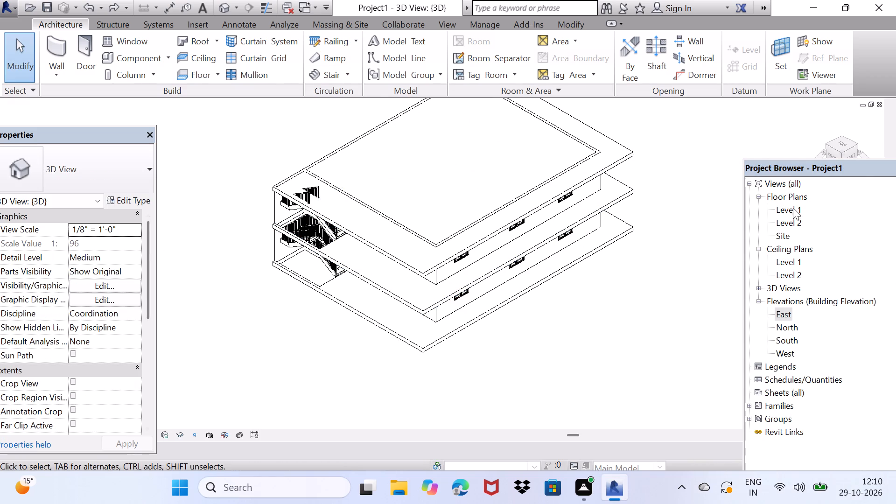
double_click(793, 208)
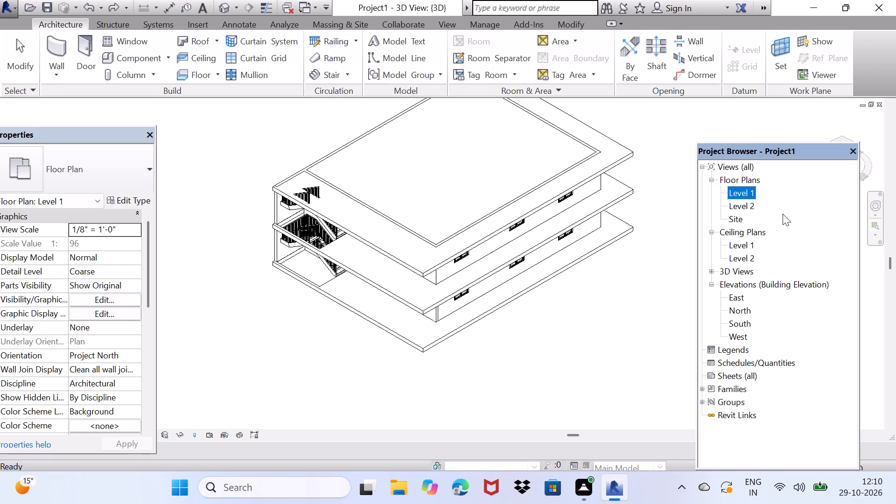
double_click(724, 192)
double_click(729, 192)
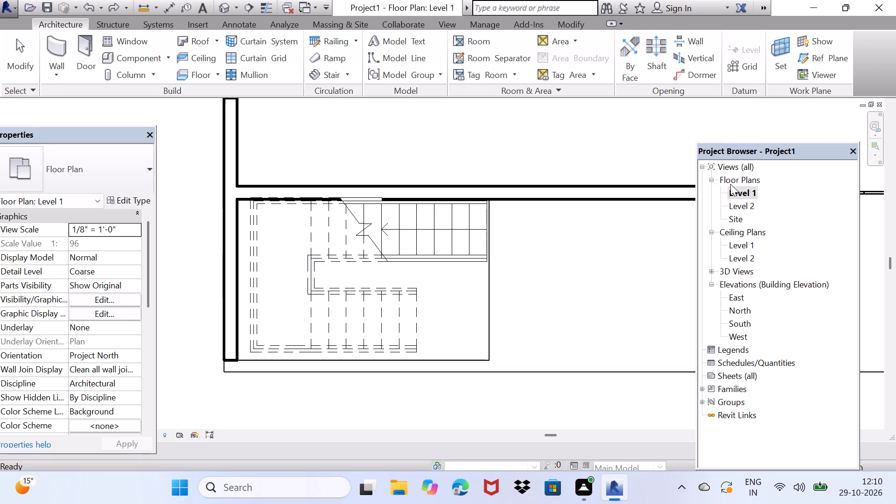
Create a Handrail - Rectangular railing with base level Level 2 along a 41'-2" by 50'-8" rectangle on the main building's outer wall faces.
scroll(476, 245, down, 4)
middle_drag(458, 248, 294, 340)
scroll(294, 340, down, 2)
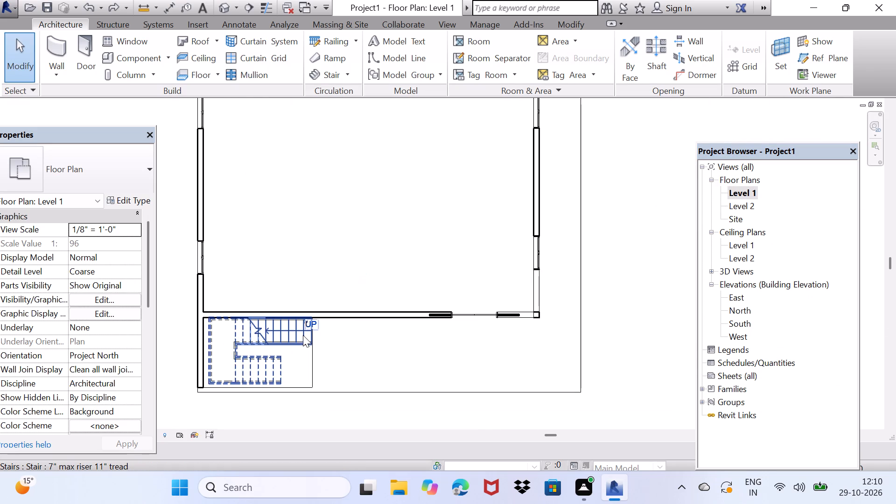
scroll(304, 334, down, 1)
middle_drag(305, 332, 345, 360)
scroll(515, 369, up, 2)
middle_drag(531, 343, 514, 340)
scroll(535, 329, up, 4)
scroll(590, 345, up, 4)
scroll(517, 334, up, 4)
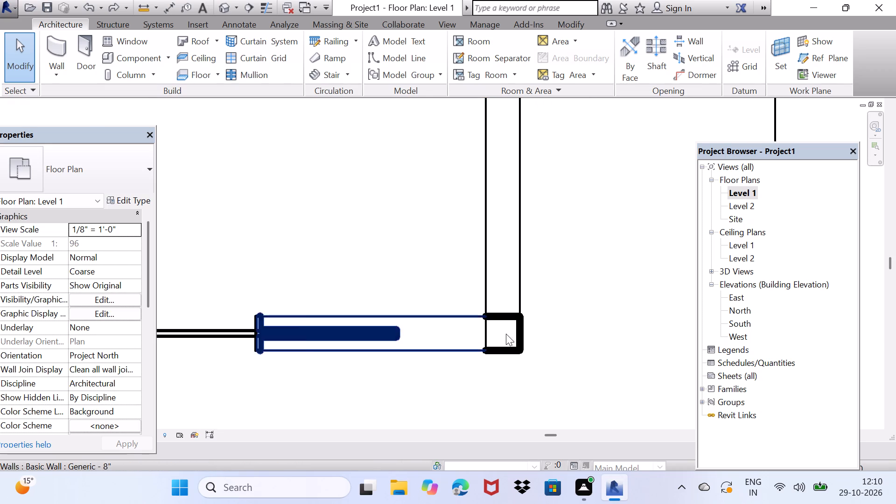
scroll(506, 334, down, 11)
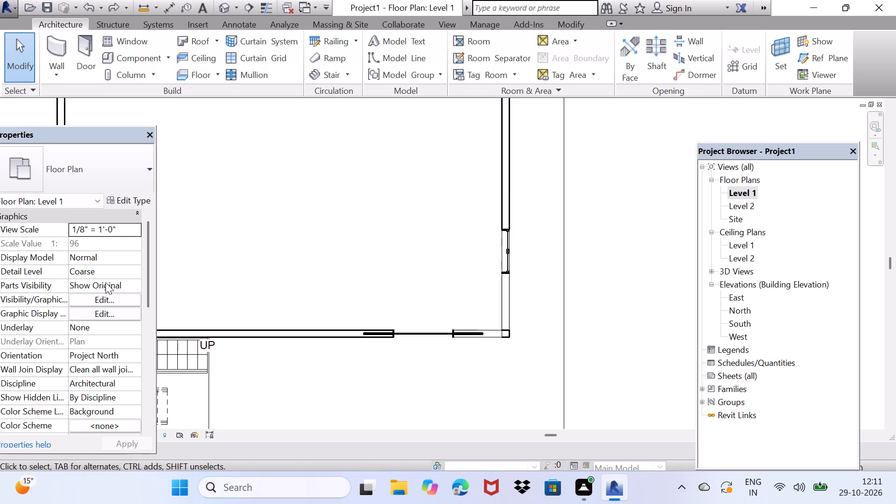
click(327, 29)
click(292, 19)
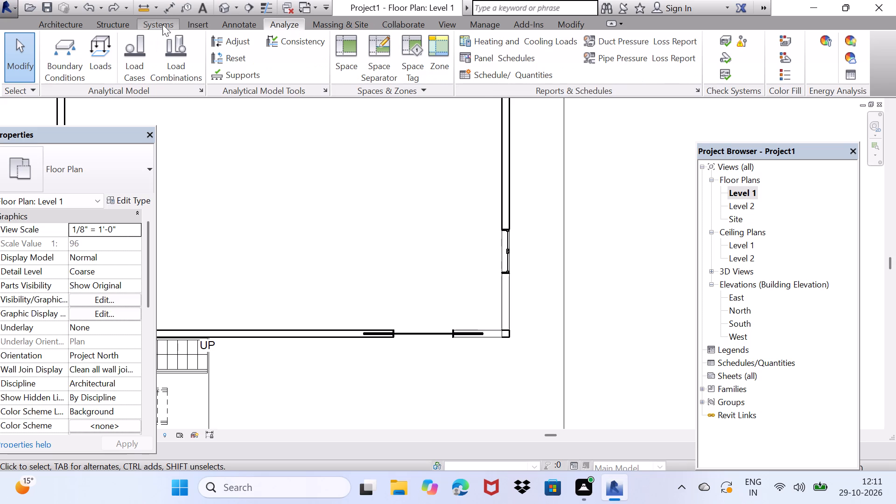
click(66, 22)
click(325, 36)
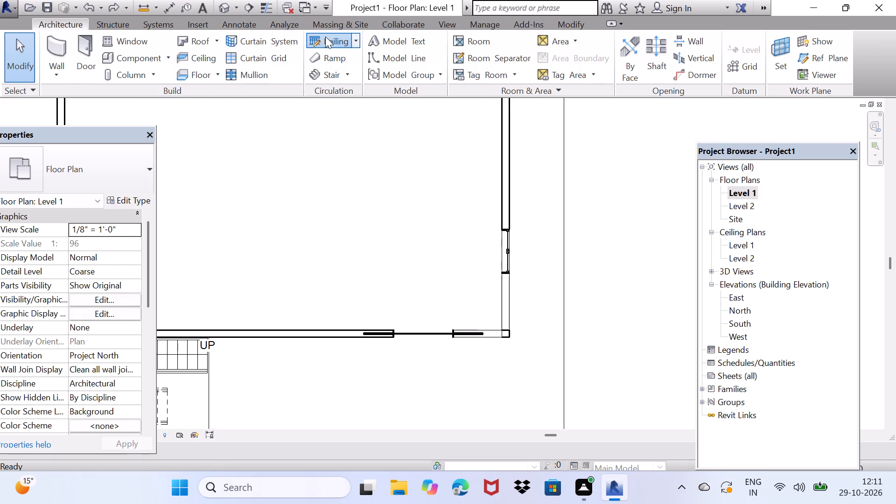
click(135, 233)
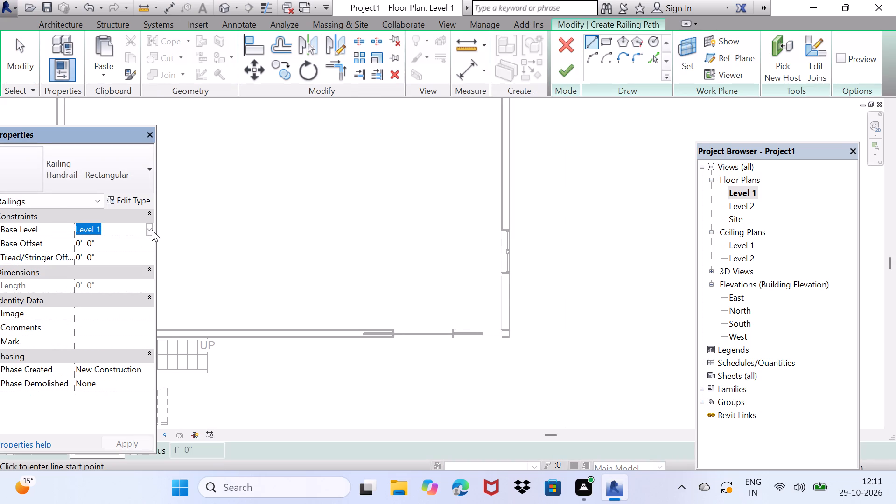
click(152, 230)
click(131, 268)
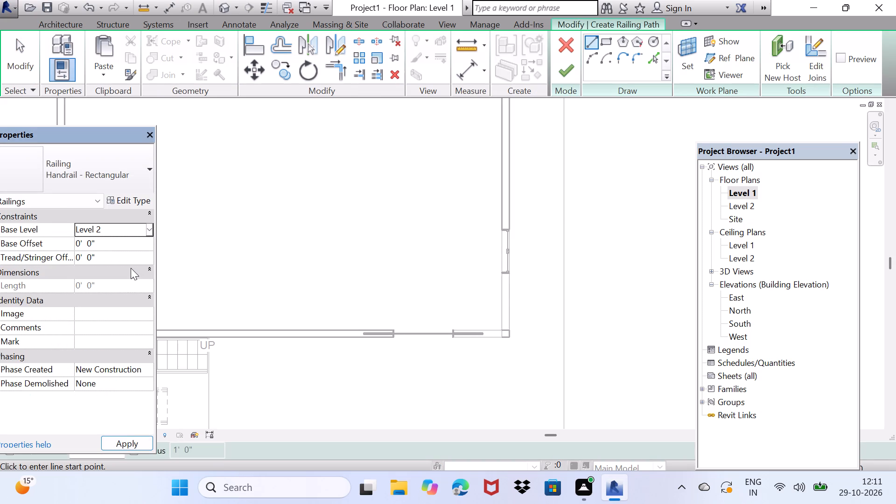
scroll(265, 223, down, 3)
scroll(310, 253, down, 1)
middle_drag(322, 264, 388, 313)
scroll(388, 313, down, 2)
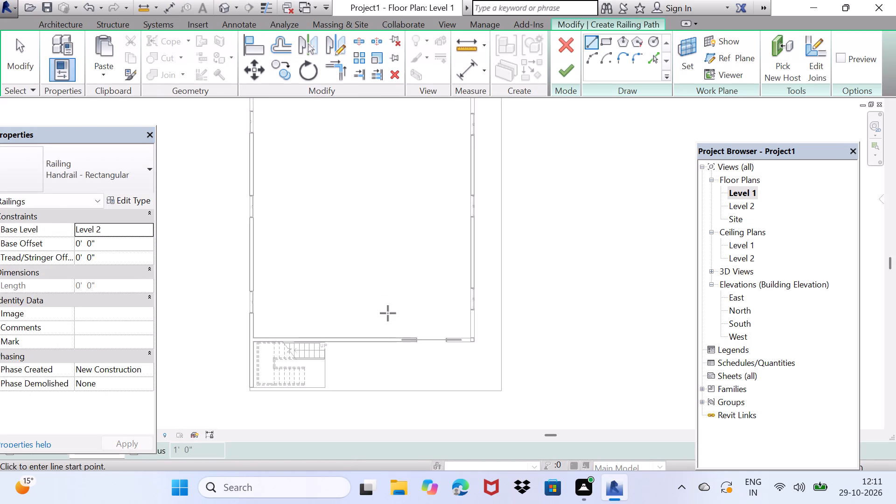
middle_drag(364, 295, 337, 343)
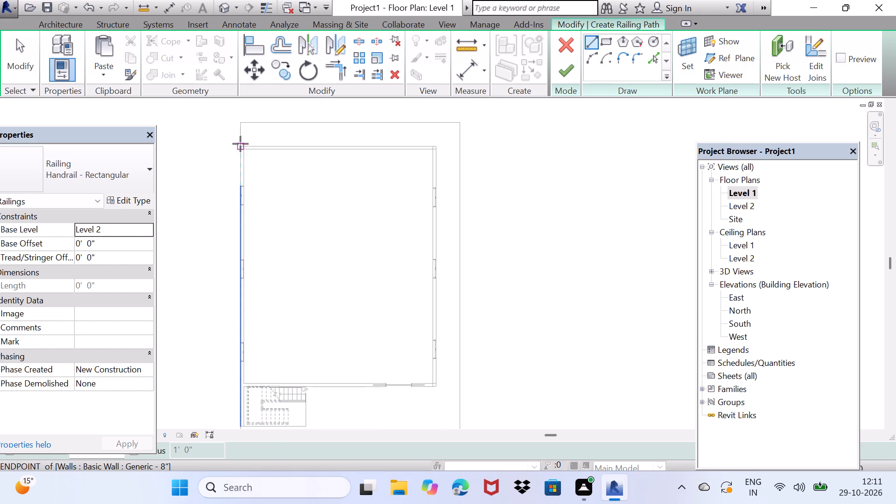
click(240, 144)
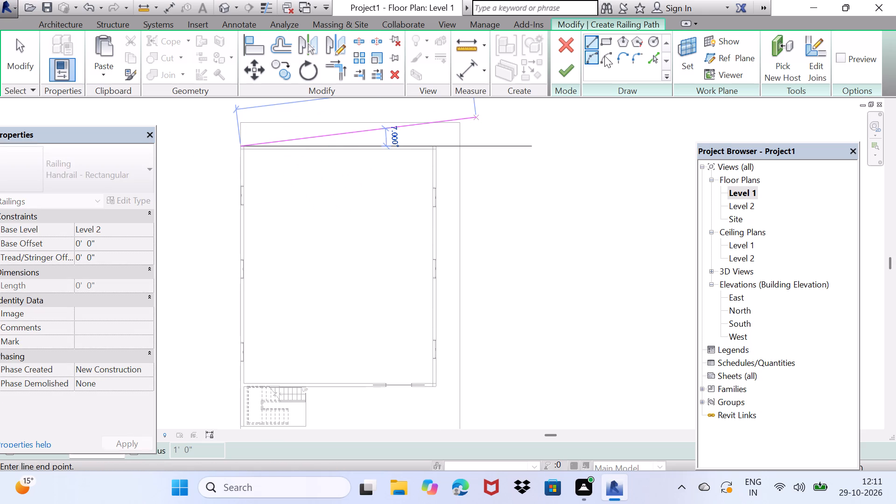
click(603, 42)
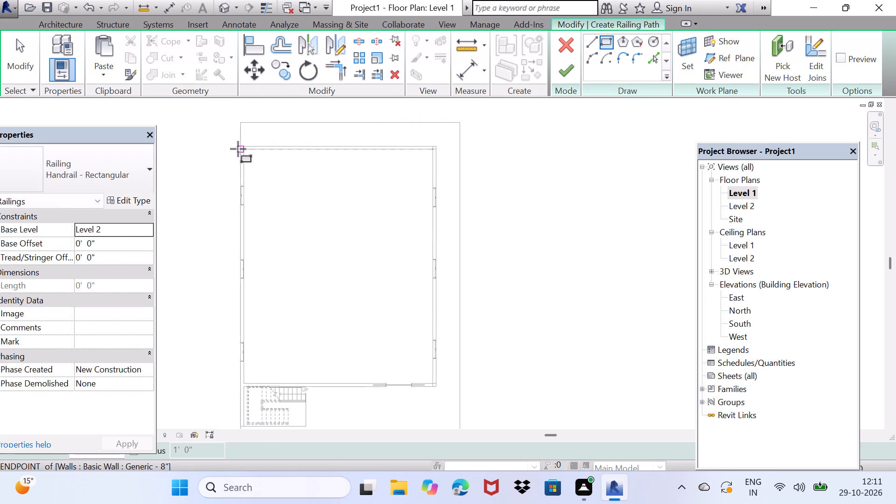
click(242, 145)
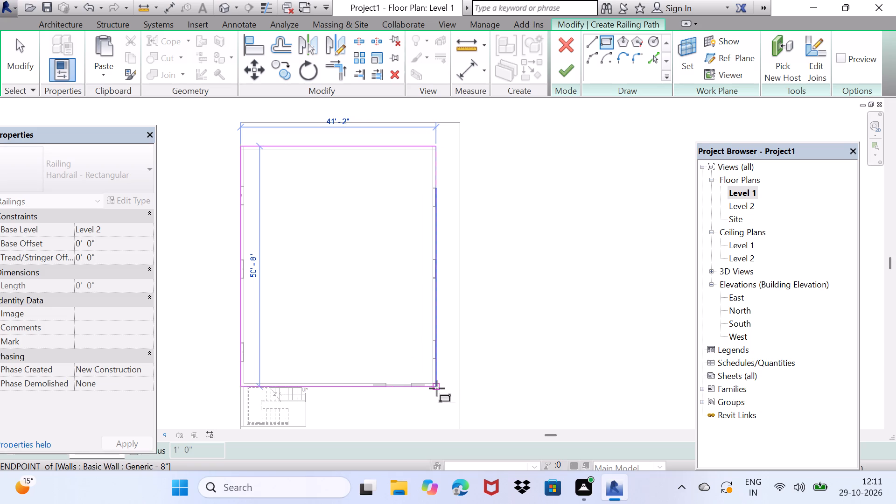
click(437, 388)
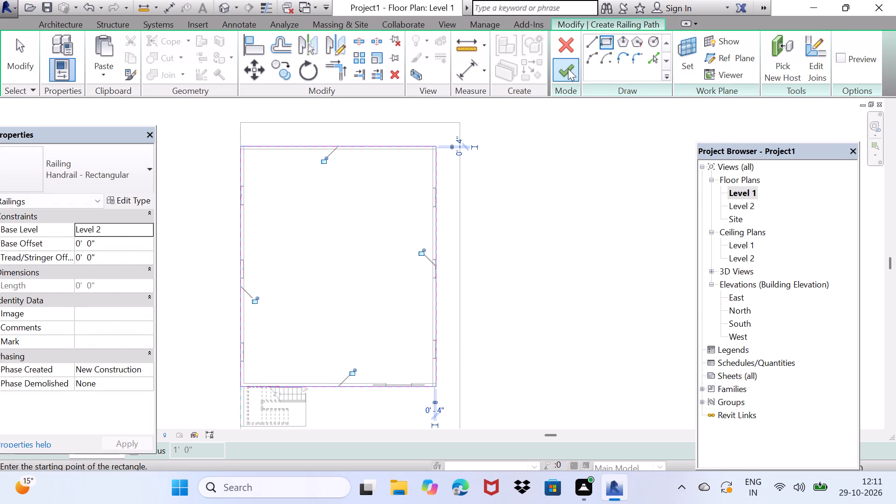
click(568, 69)
Open the 3D view and examine the new railing around the Level 2 walls.
scroll(413, 369, down, 1)
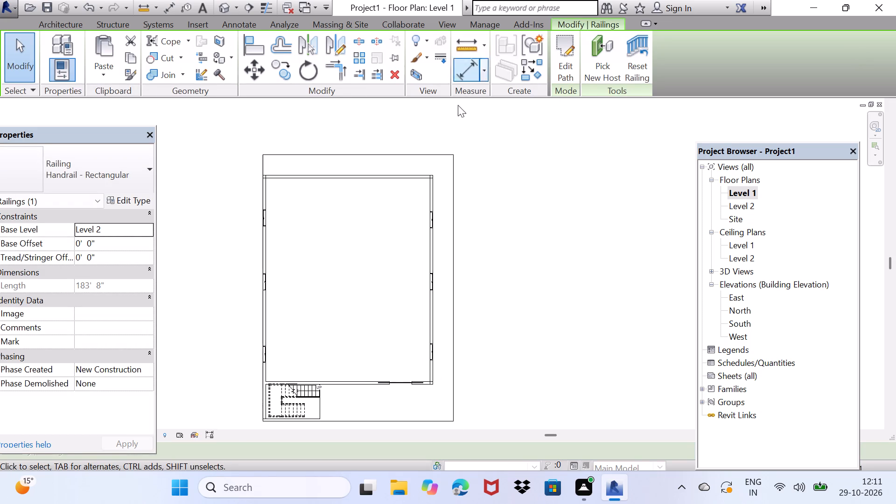
middle_drag(398, 283, 445, 253)
click(223, 4)
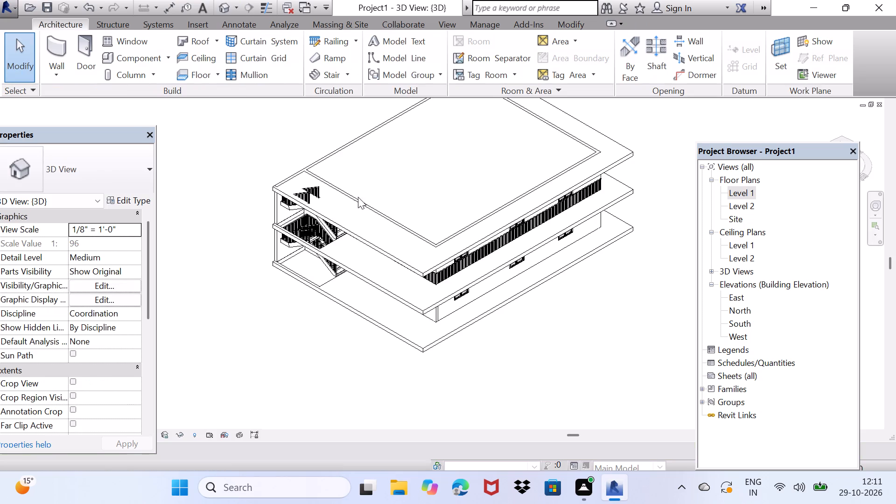
scroll(466, 278, up, 2)
middle_drag(458, 274, 435, 263)
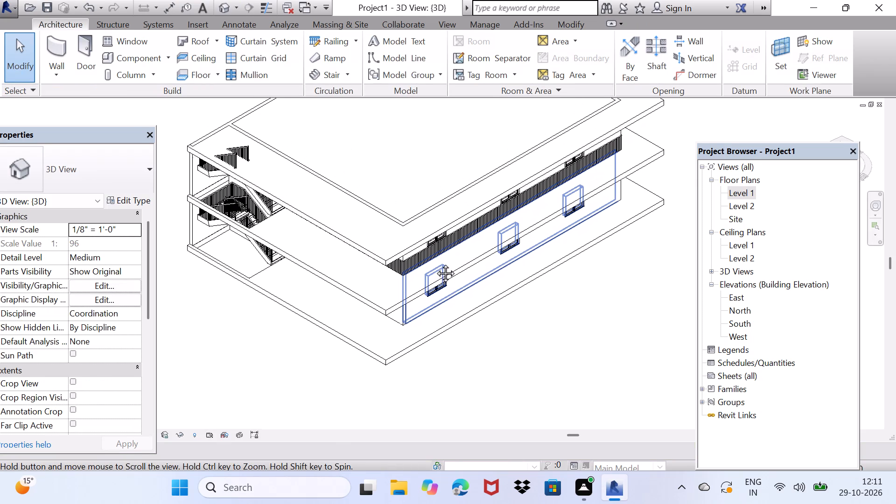
middle_drag(435, 263, 437, 199)
scroll(393, 232, up, 2)
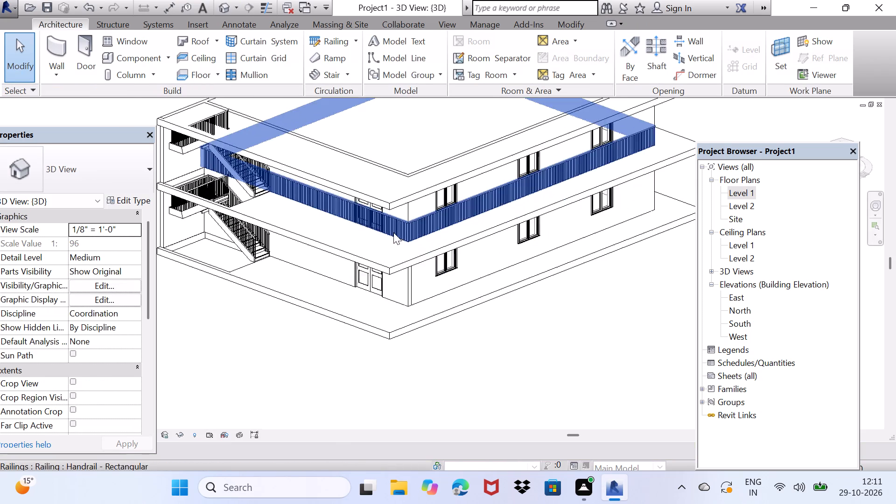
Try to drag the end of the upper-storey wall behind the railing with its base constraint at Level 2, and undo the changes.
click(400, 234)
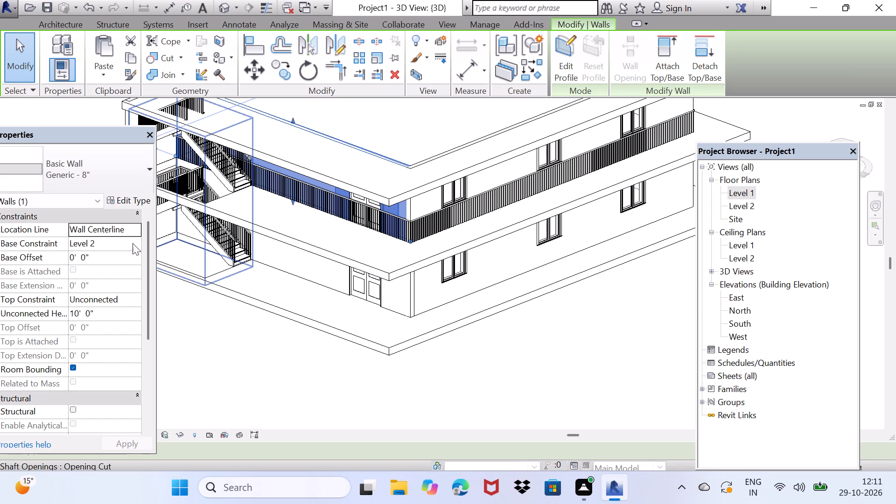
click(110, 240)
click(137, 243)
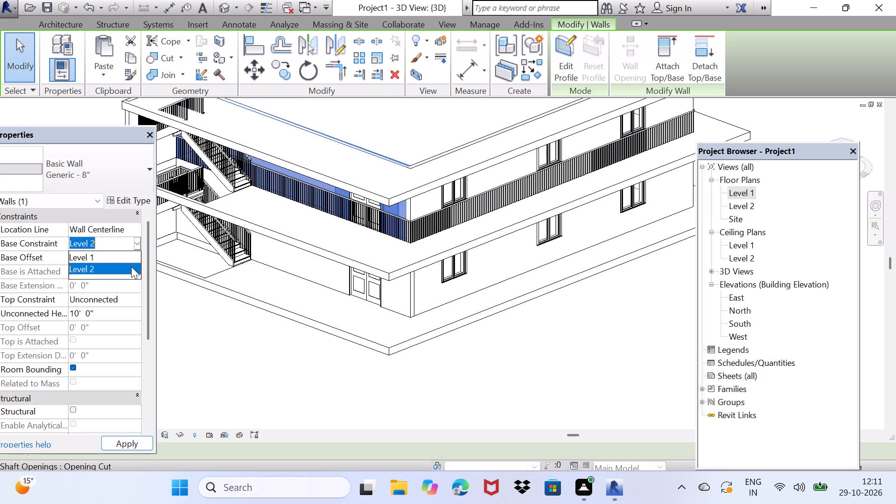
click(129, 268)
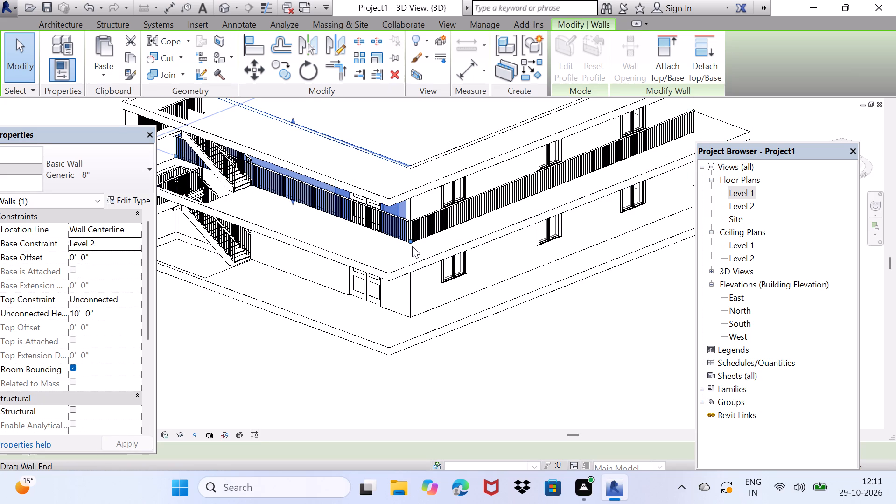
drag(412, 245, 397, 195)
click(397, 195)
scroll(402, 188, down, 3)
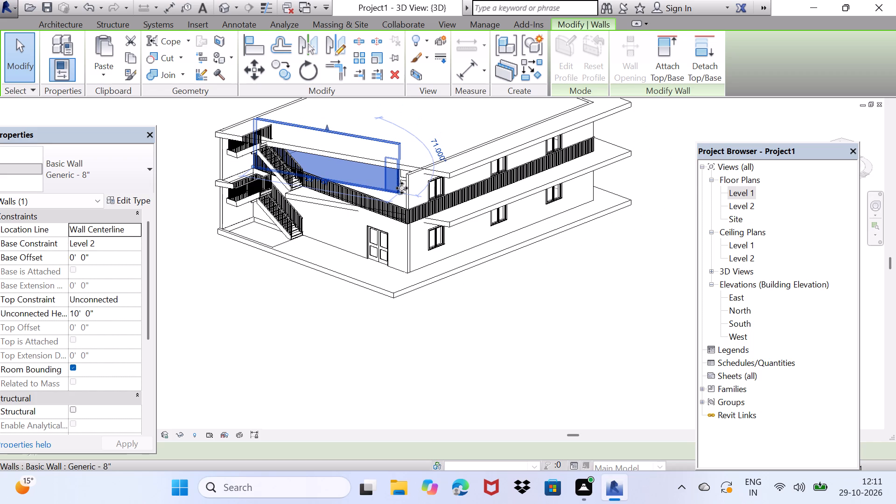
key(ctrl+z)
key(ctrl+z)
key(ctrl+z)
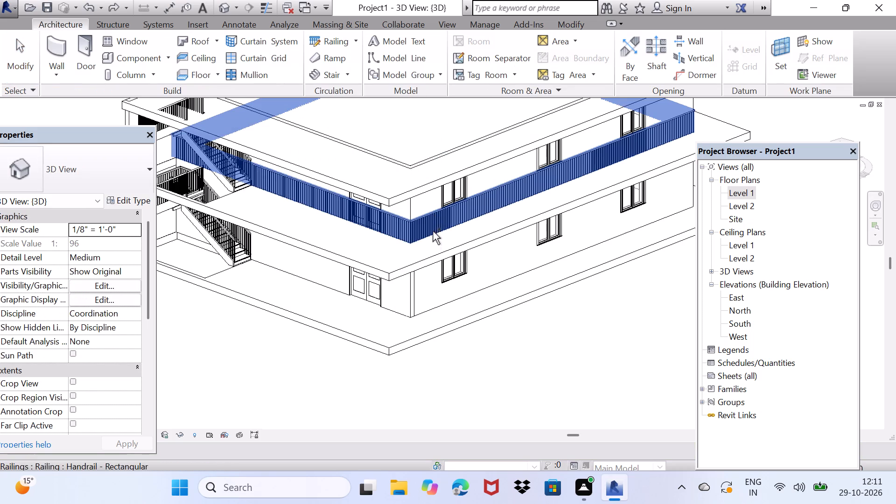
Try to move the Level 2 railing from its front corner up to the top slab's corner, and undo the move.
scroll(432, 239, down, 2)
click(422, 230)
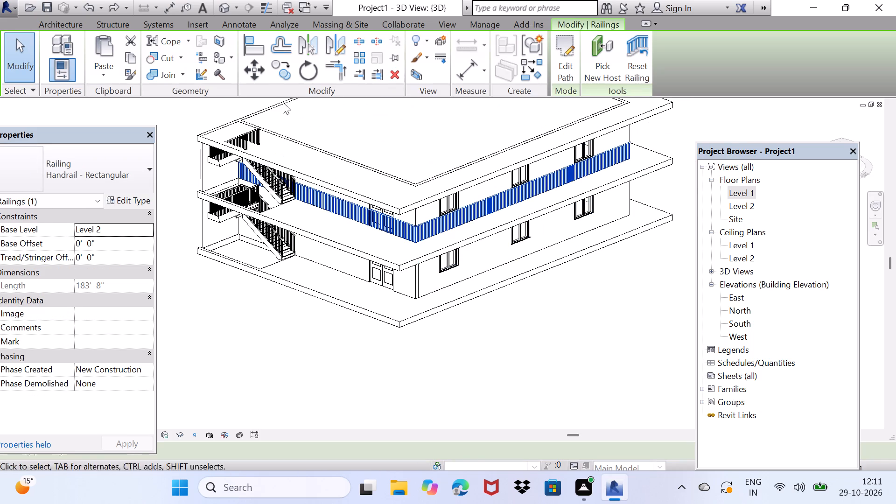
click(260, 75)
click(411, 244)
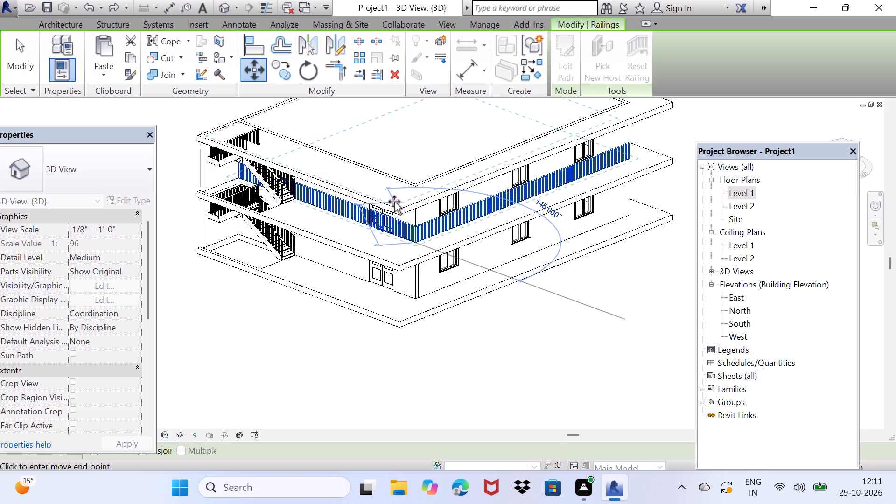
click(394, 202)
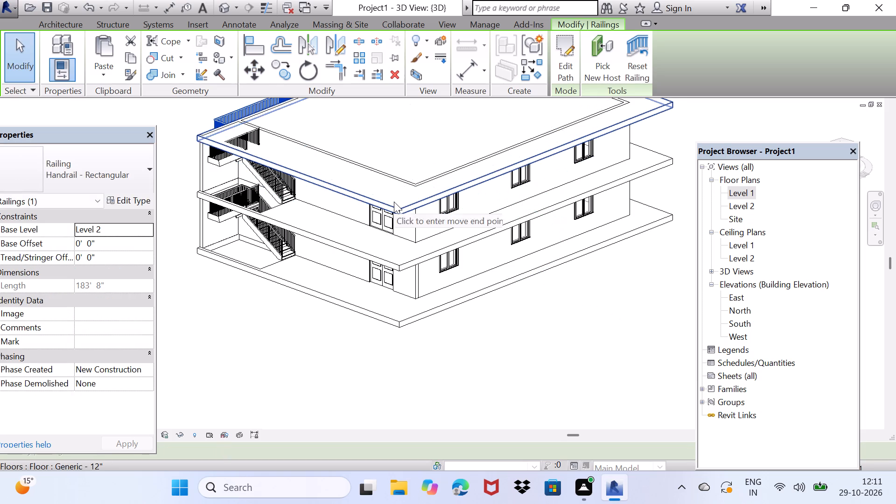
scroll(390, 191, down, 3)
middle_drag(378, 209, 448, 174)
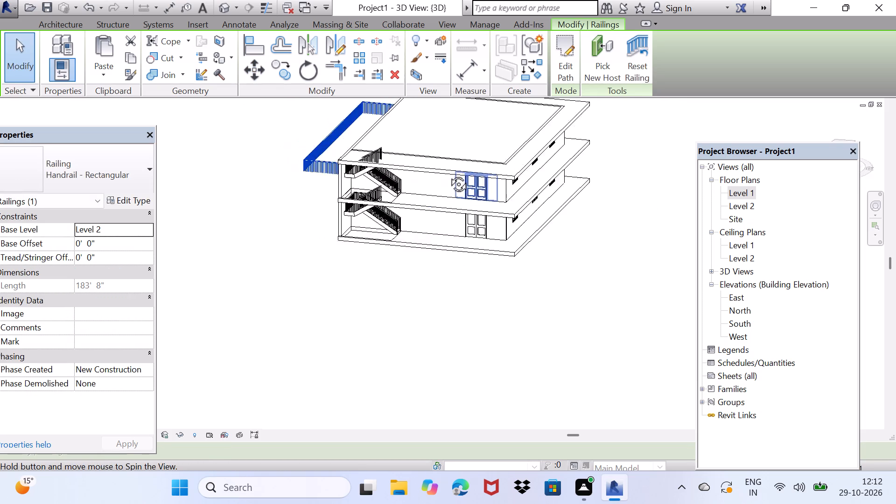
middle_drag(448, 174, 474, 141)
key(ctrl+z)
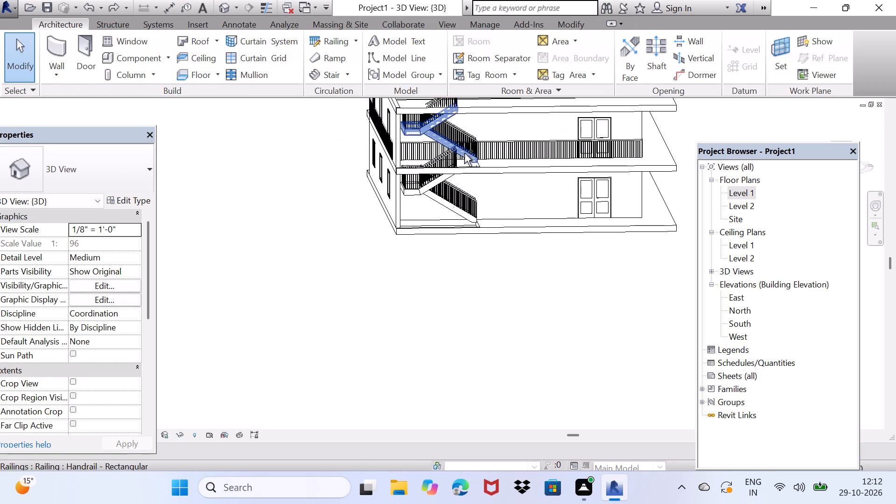
Delete the topmost Generic - 12" floor slab from the East elevation.
scroll(443, 183, down, 7)
middle_drag(538, 189, 534, 189)
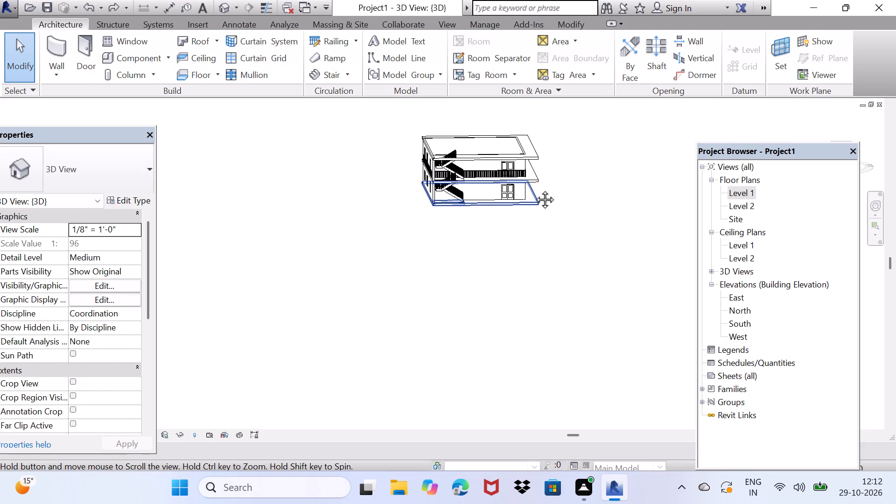
middle_drag(534, 189, 522, 189)
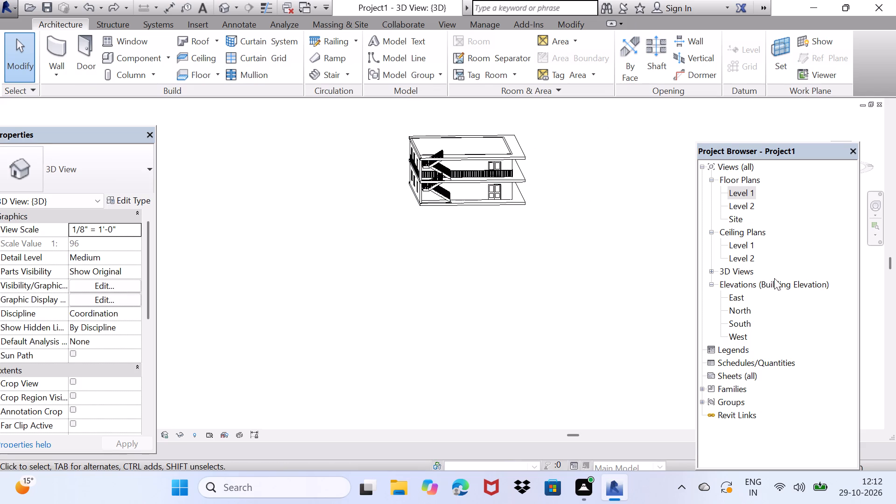
double_click(737, 297)
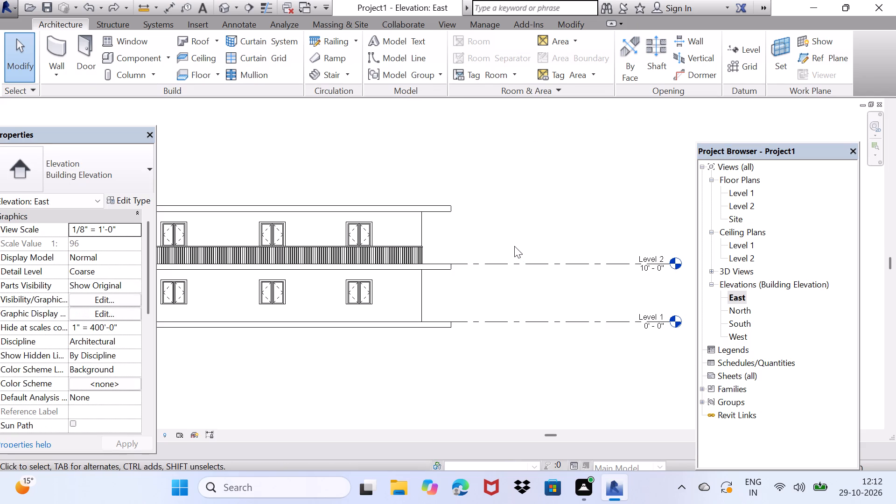
click(448, 213)
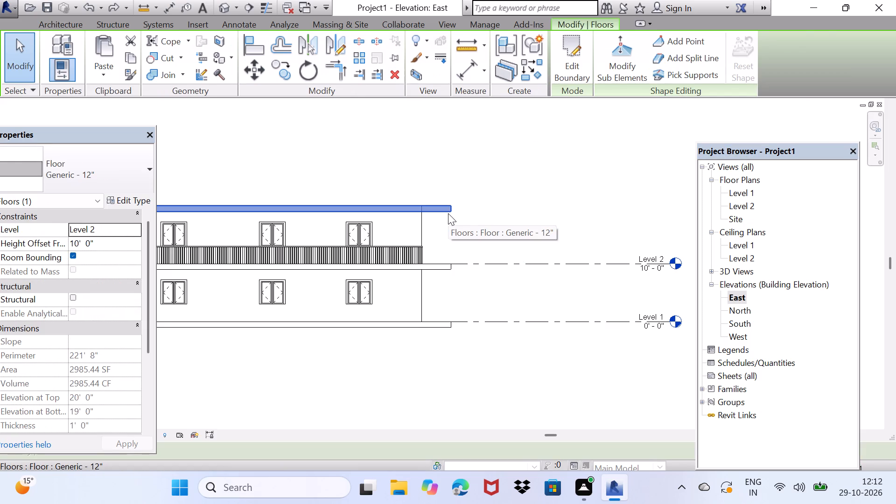
key(Delete)
Copy the Level 2 floor slab vertically up to the top of the upper-storey walls in the East elevation.
scroll(418, 375, down, 2)
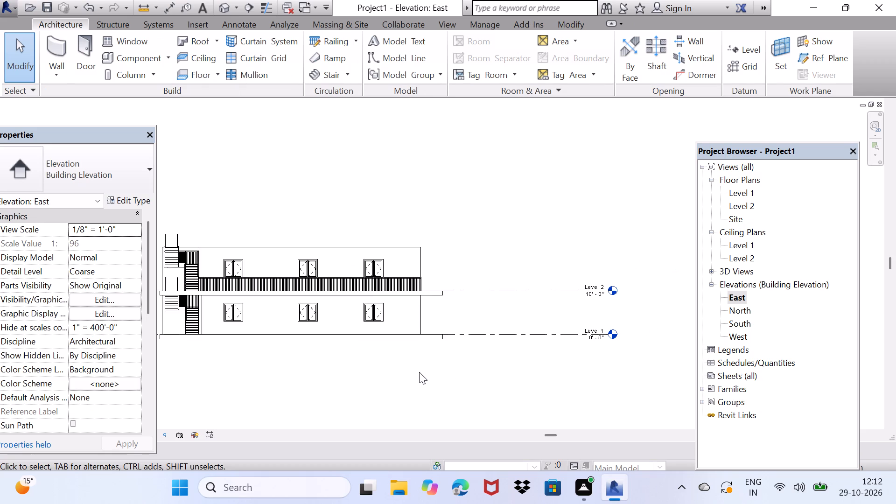
middle_drag(365, 288, 398, 319)
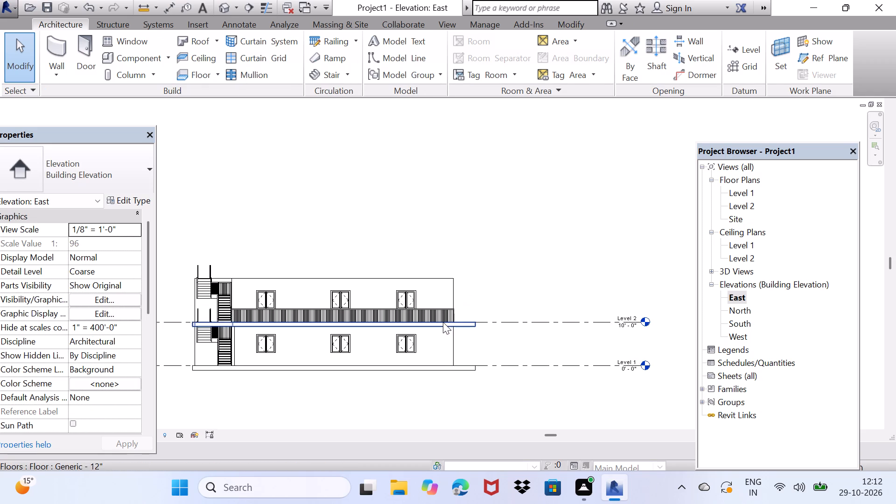
click(443, 322)
click(444, 314)
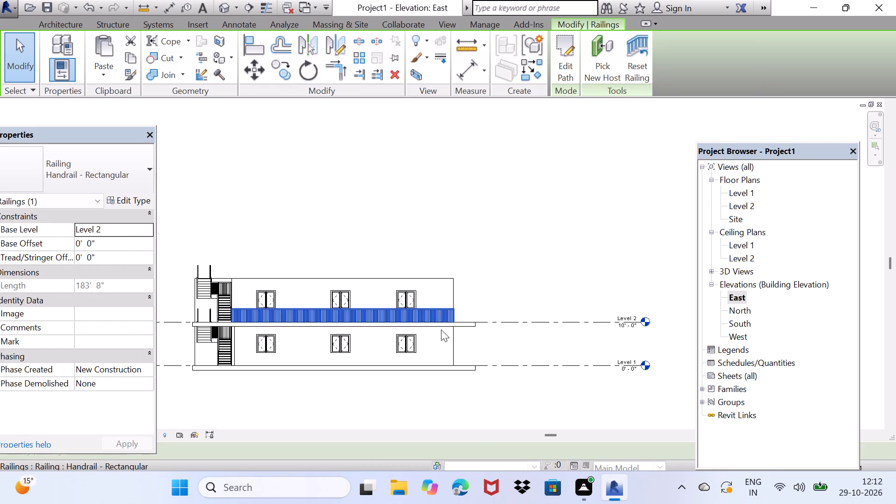
click(441, 326)
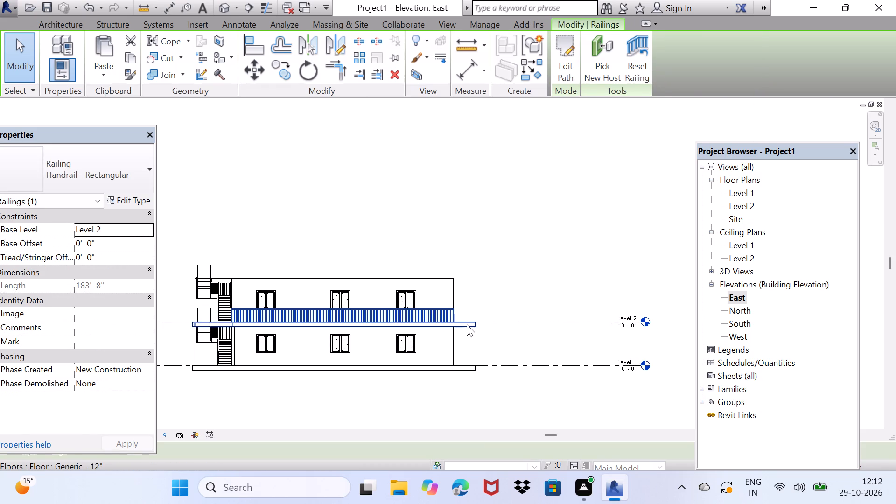
click(467, 324)
ctrl+click(440, 313)
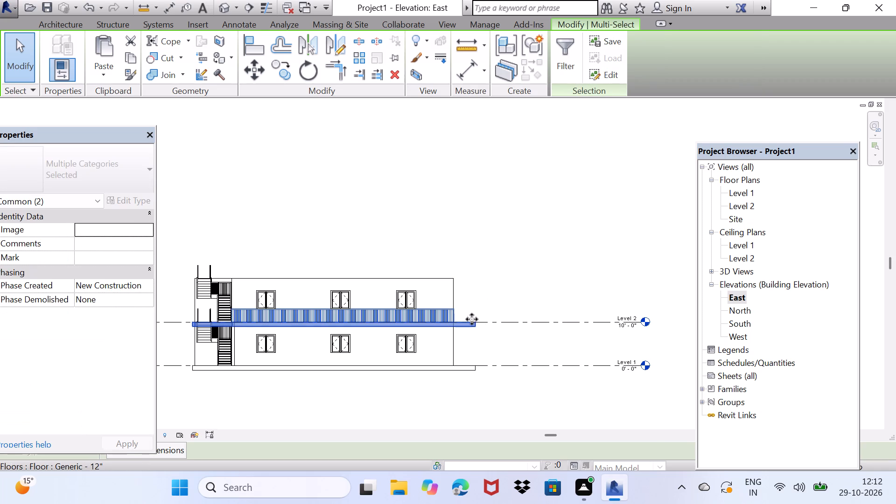
ctrl+click(474, 327)
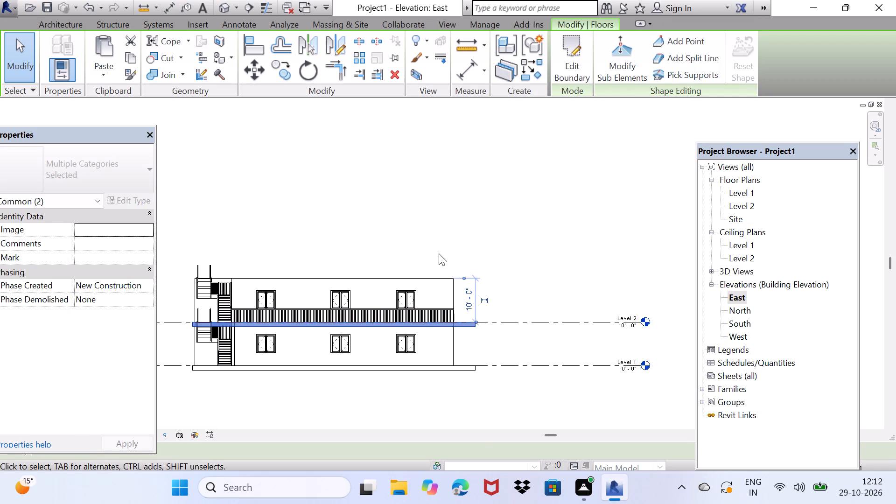
click(291, 64)
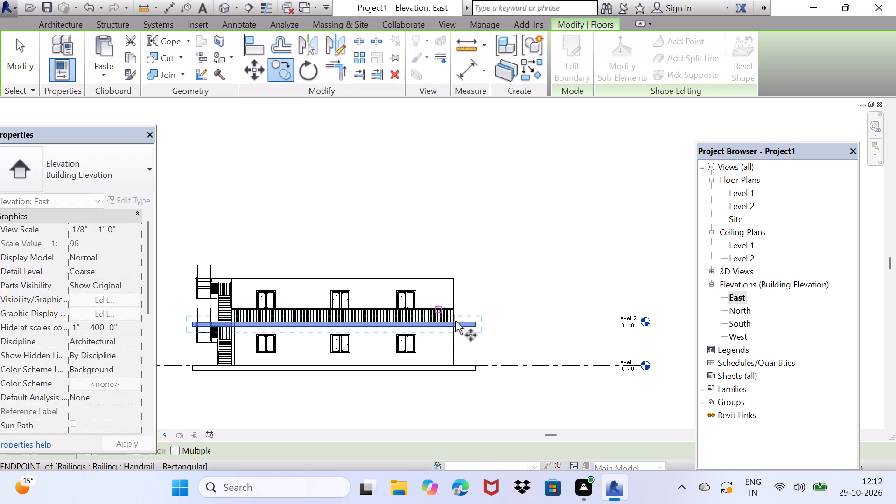
click(480, 329)
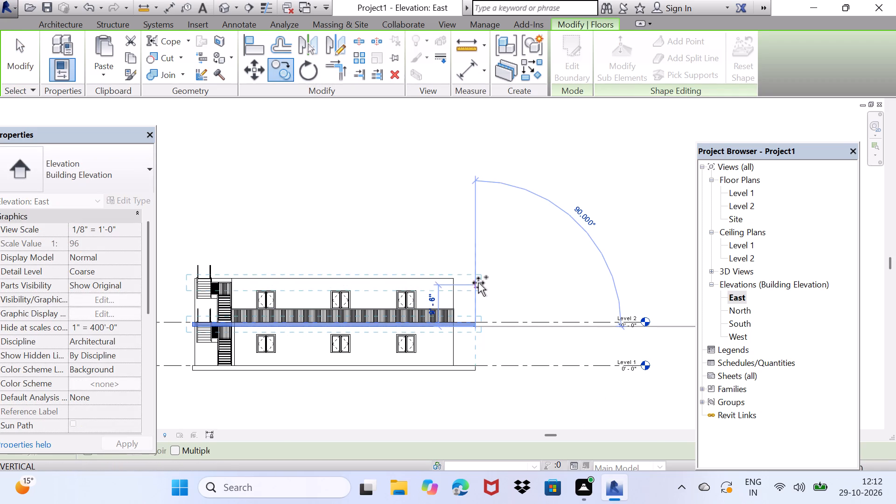
click(478, 281)
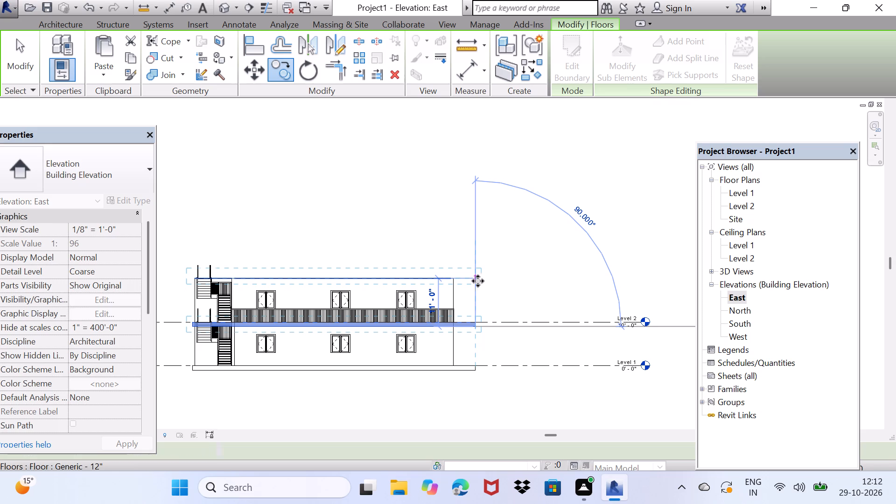
Copy the Level 2 Handrail - Rectangular railing up onto the top slab.
click(453, 317)
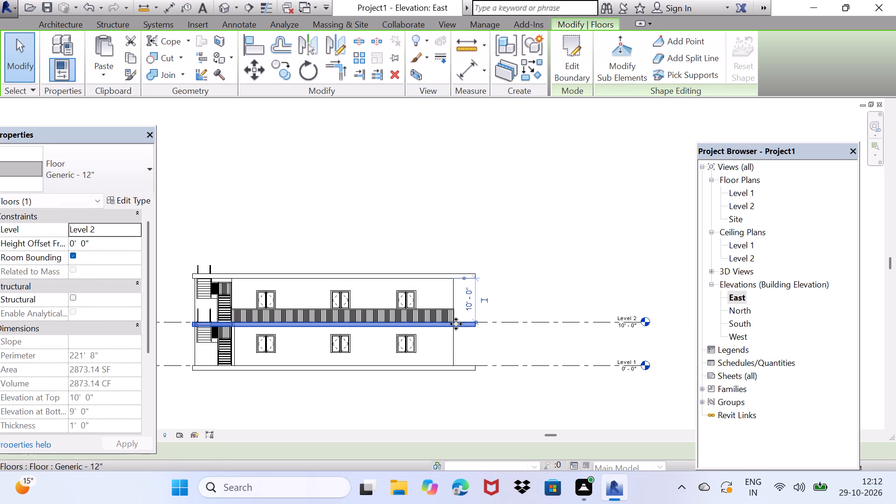
scroll(451, 316, up, 3)
click(451, 316)
click(455, 307)
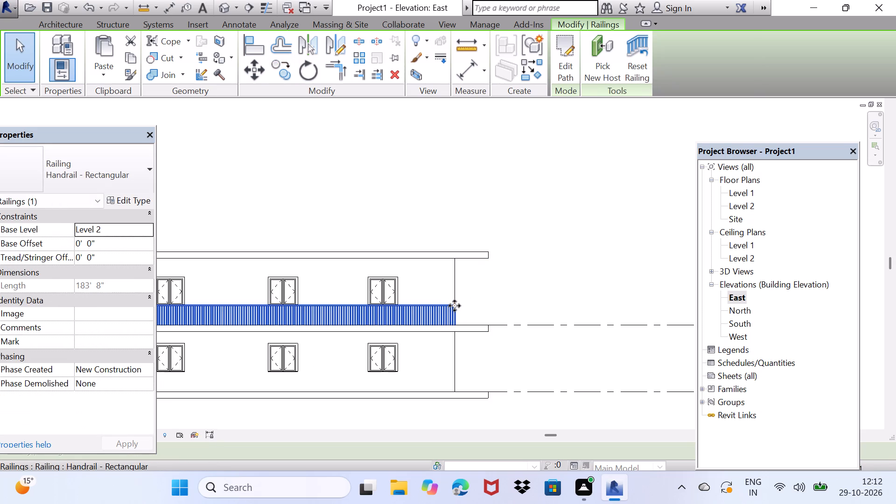
click(444, 314)
scroll(452, 315, up, 2)
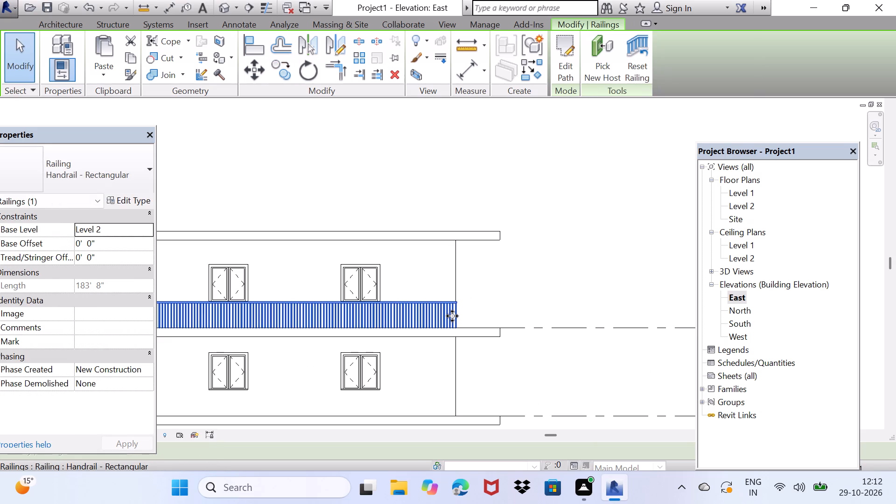
click(273, 71)
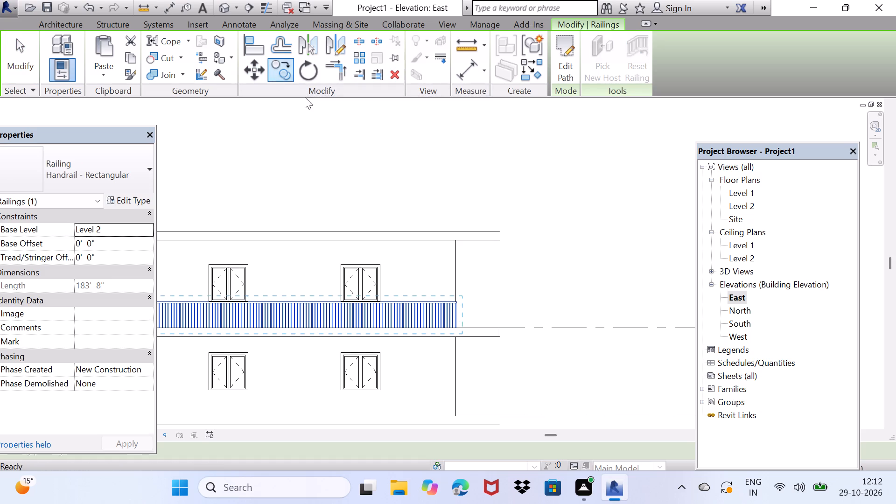
drag(466, 322, 467, 315)
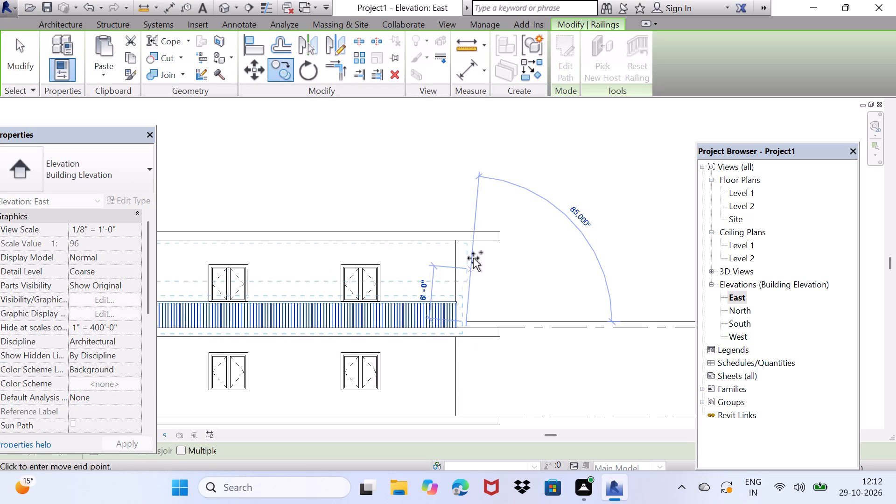
click(469, 232)
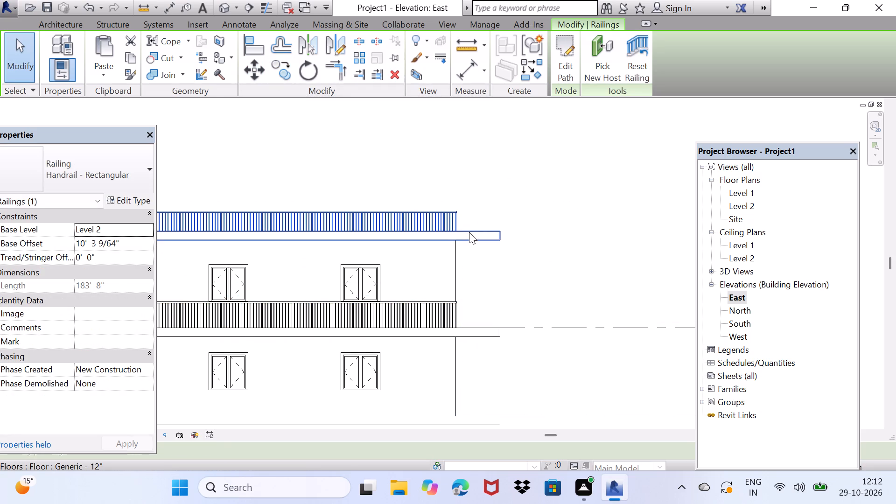
Raise the copied railing so its base rests on the top slab's upper face, at a base offset of about 11'.
scroll(469, 232, down, 2)
middle_click(469, 232)
scroll(469, 232, down, 2)
middle_drag(470, 238, 531, 289)
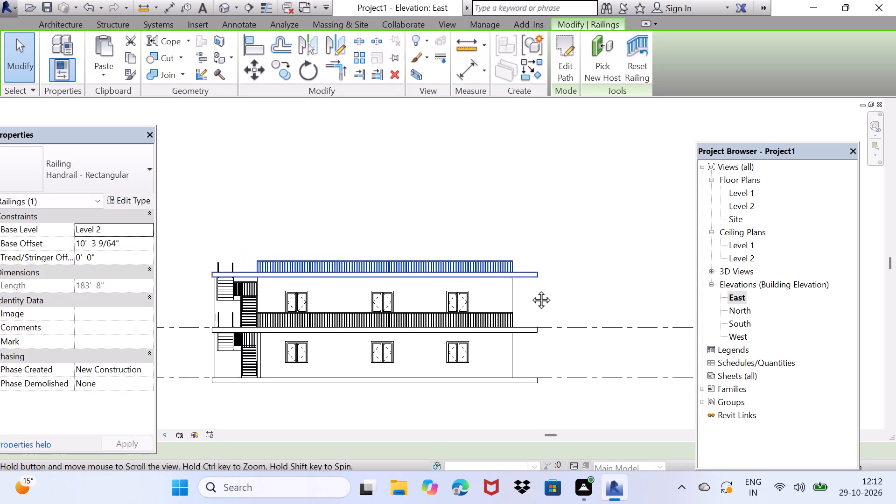
middle_drag(531, 289, 556, 324)
scroll(281, 315, up, 7)
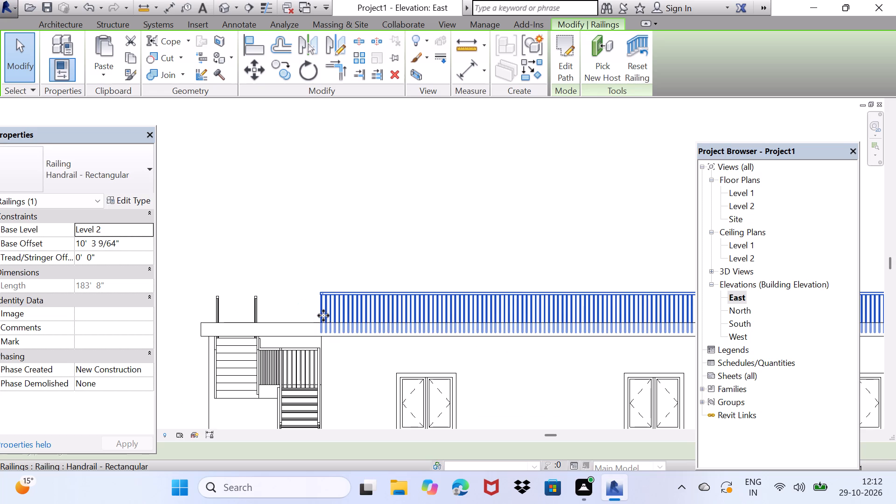
drag(318, 294, 319, 275)
drag(319, 275, 316, 280)
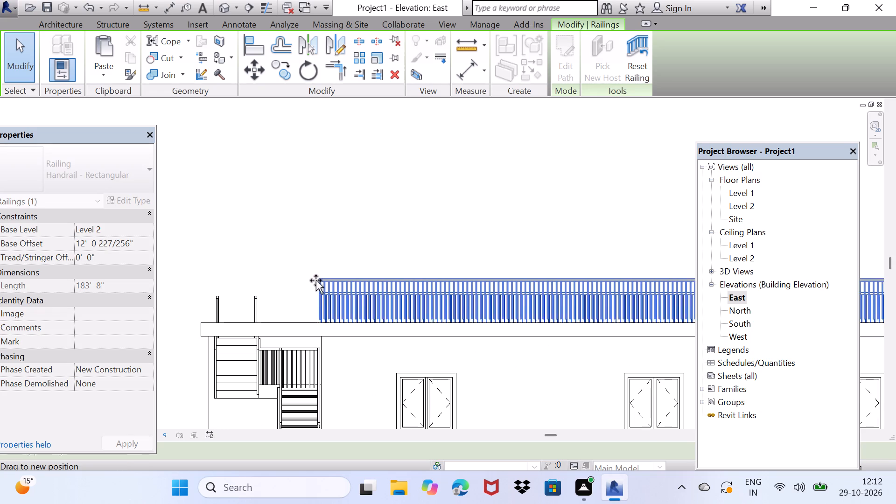
drag(316, 280, 314, 283)
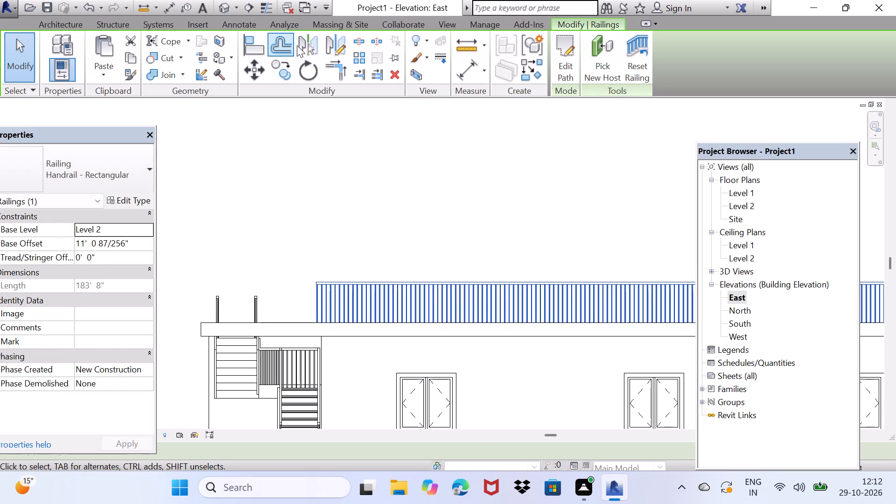
Nudge the top railing horizontally until its end nearly meets the top slab's edge away from the stairs.
scroll(370, 102, down, 3)
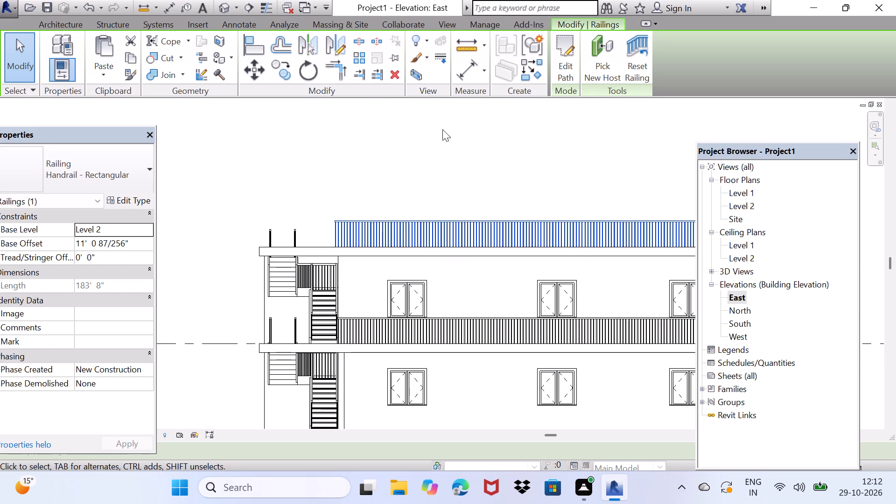
middle_drag(495, 170, 258, 185)
scroll(487, 269, up, 2)
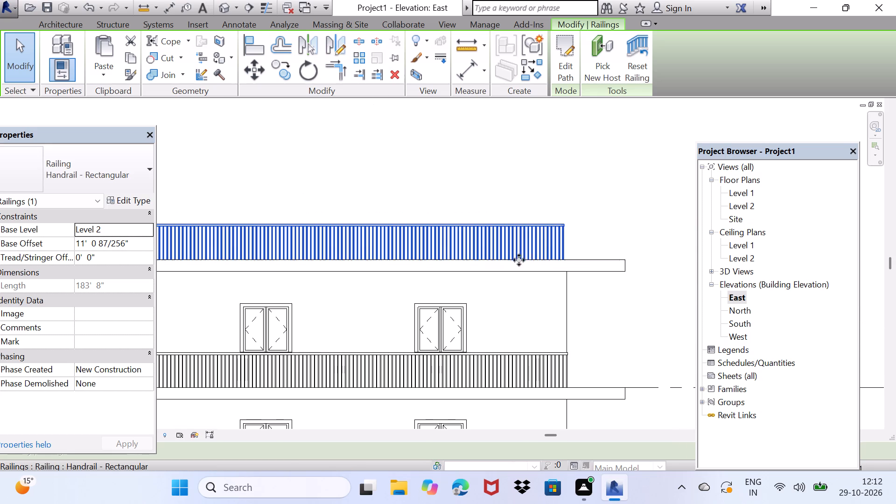
click(542, 245)
click(521, 239)
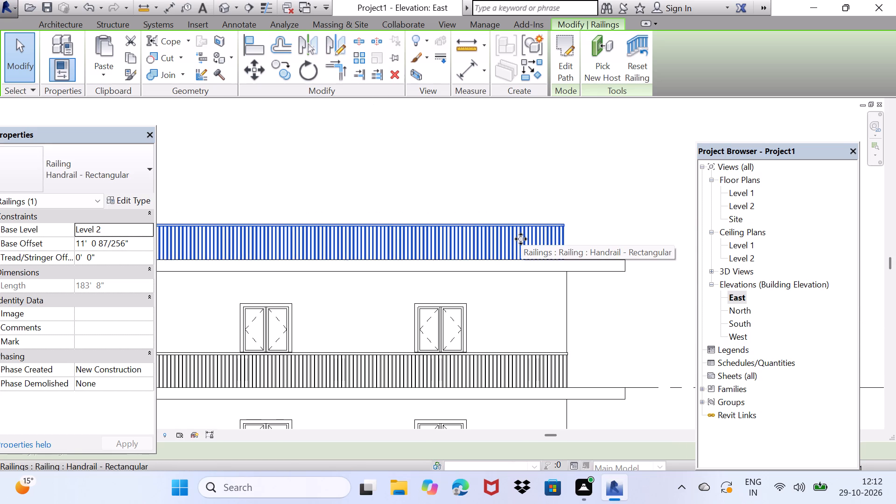
key(Right)
key(Right)
key(Right)
key(Right)
key(Right)
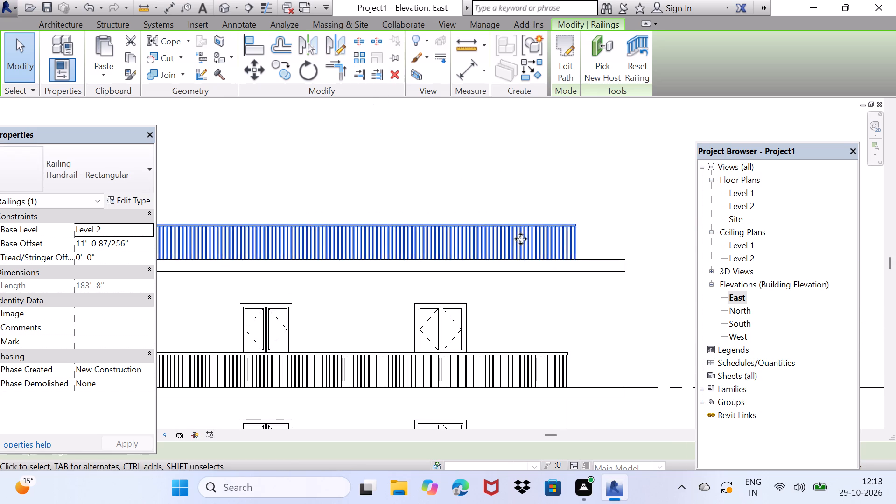
key(Right)
key(Right)
key(Right)
key(Right)
key(Right)
key(Right)
key(Right)
key(Right)
key(Right)
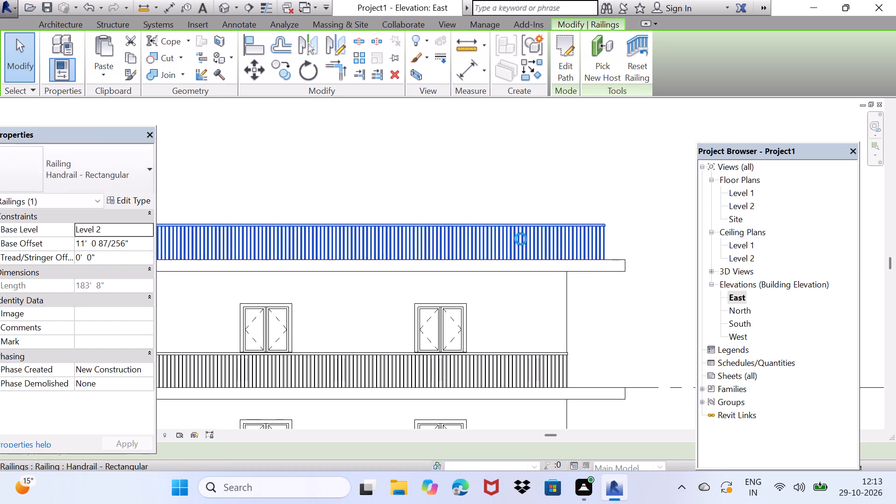
key(Right)
key(Right)
key(Right)
key(Right)
key(Right)
key(Right)
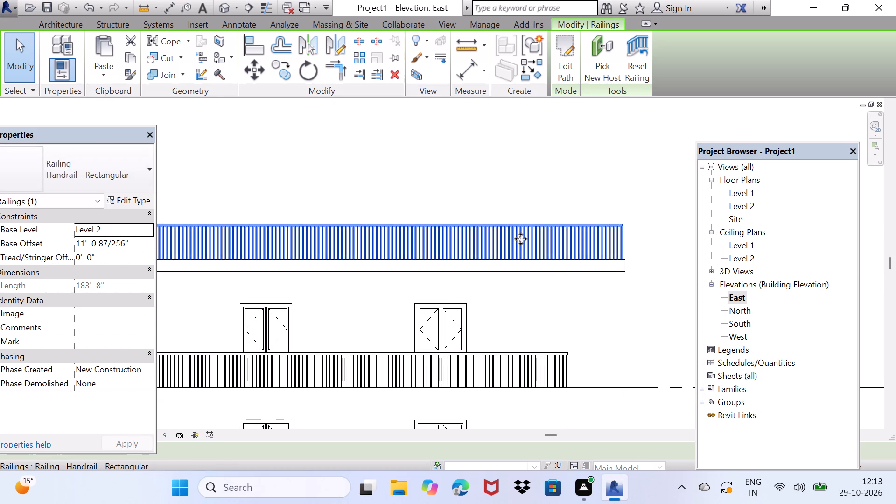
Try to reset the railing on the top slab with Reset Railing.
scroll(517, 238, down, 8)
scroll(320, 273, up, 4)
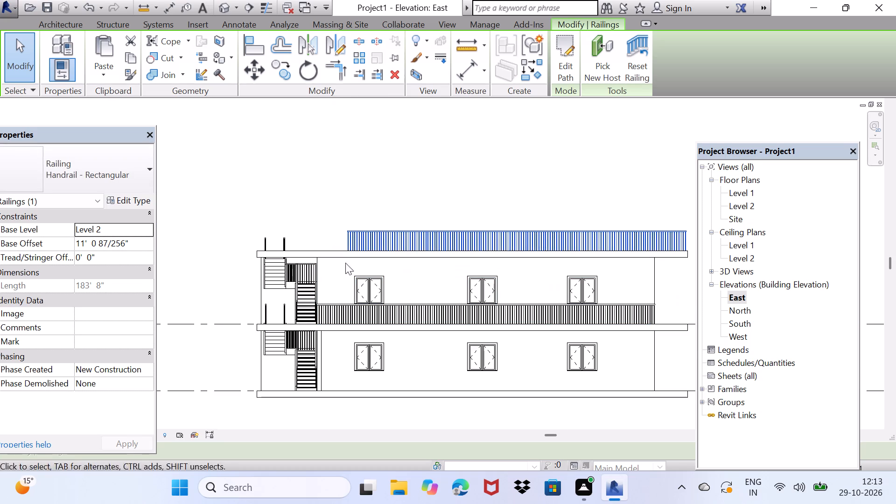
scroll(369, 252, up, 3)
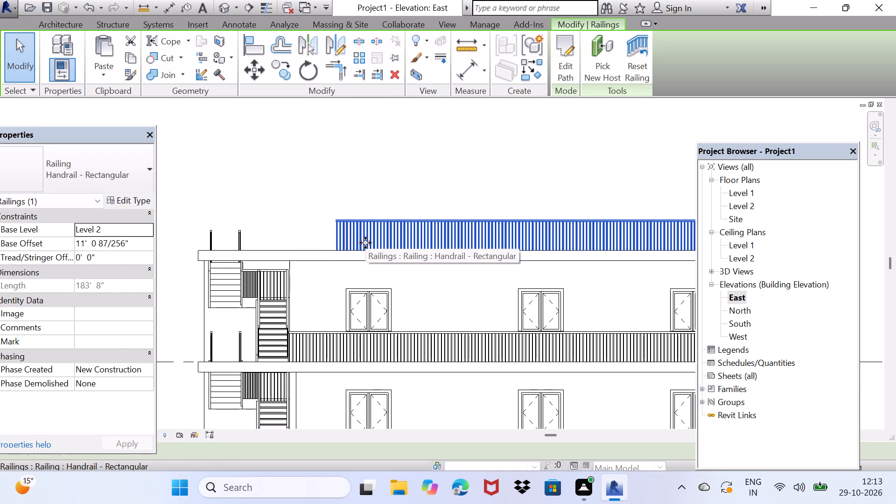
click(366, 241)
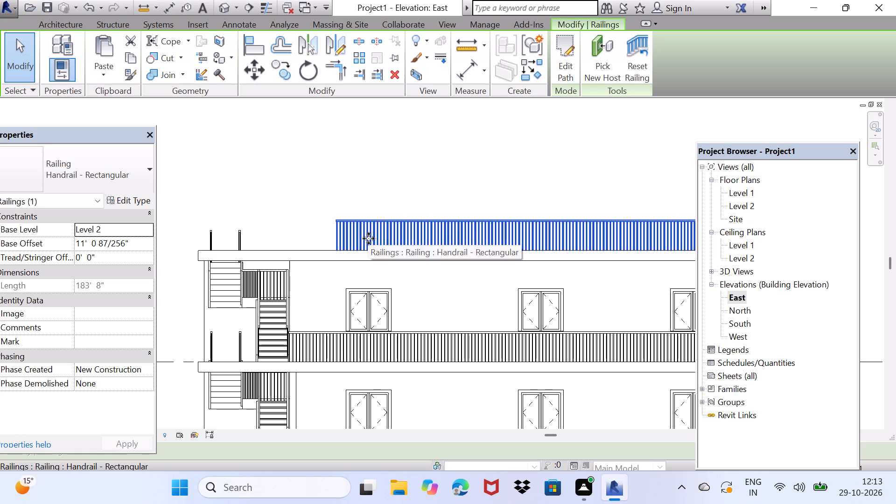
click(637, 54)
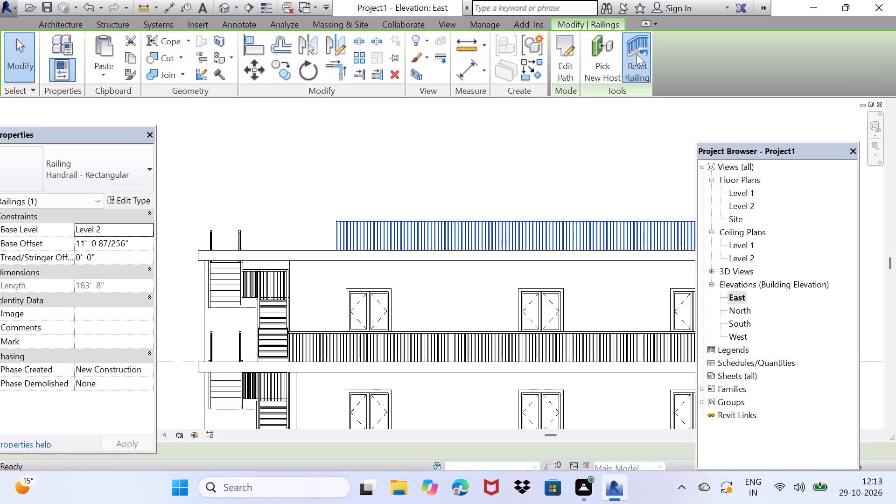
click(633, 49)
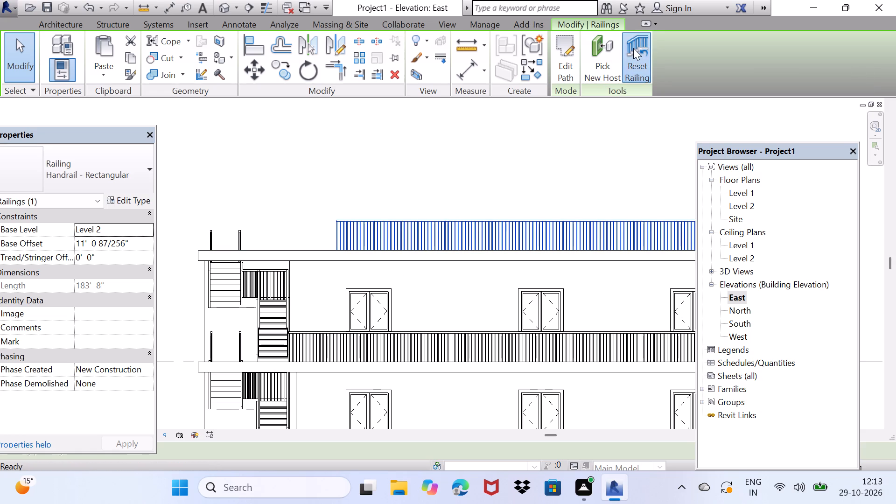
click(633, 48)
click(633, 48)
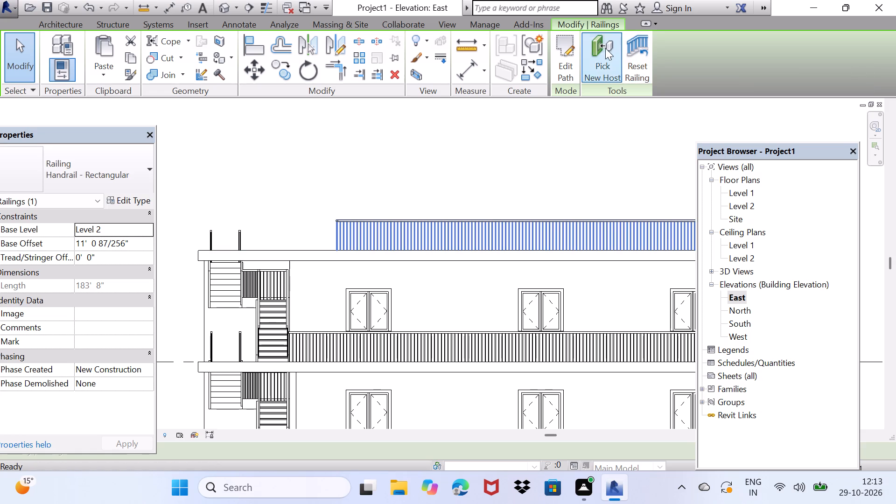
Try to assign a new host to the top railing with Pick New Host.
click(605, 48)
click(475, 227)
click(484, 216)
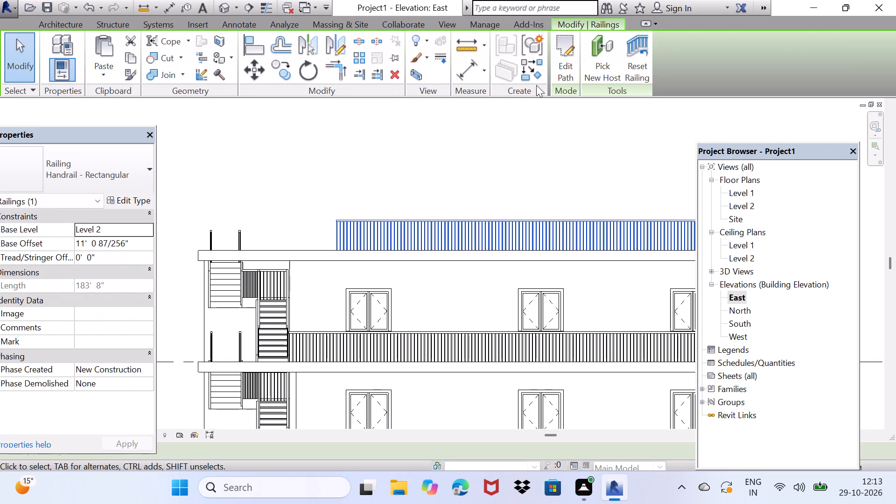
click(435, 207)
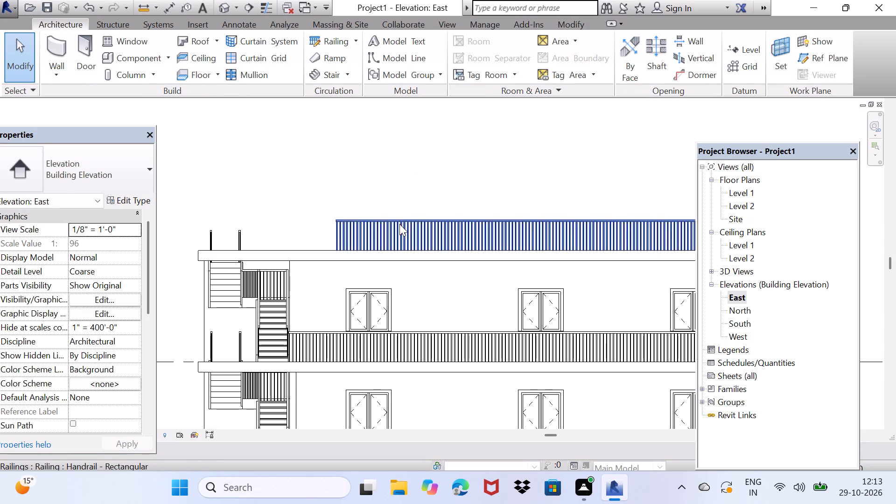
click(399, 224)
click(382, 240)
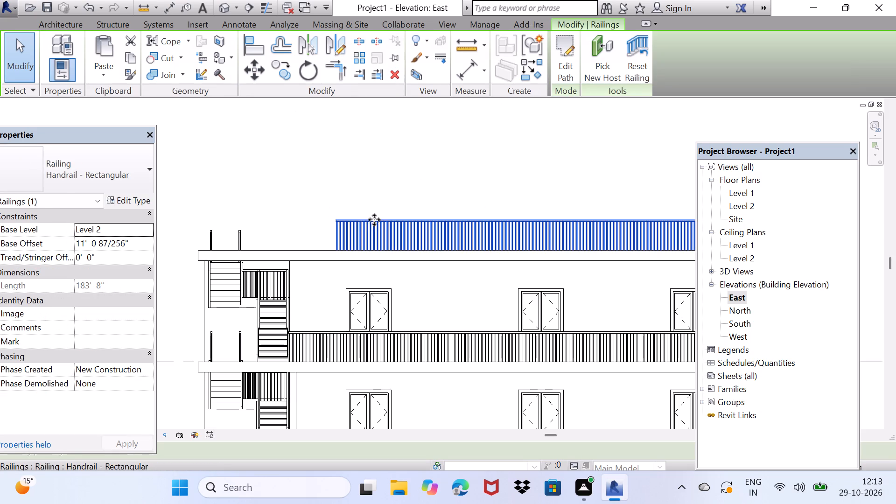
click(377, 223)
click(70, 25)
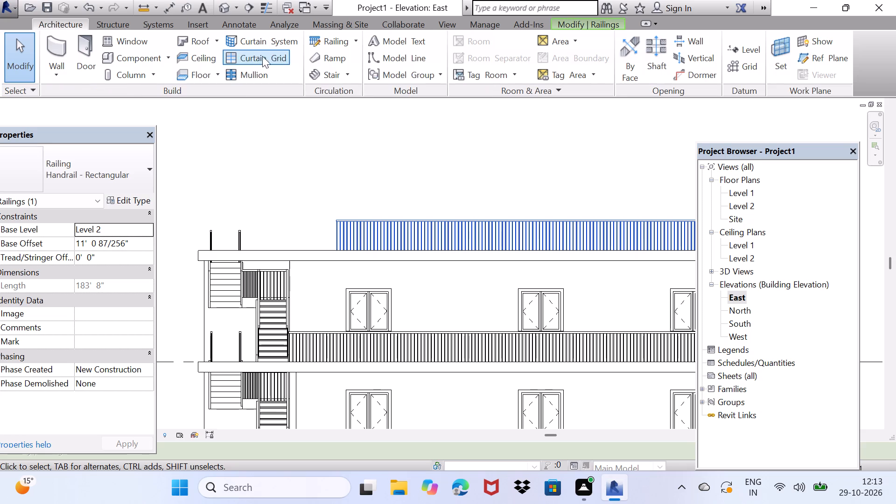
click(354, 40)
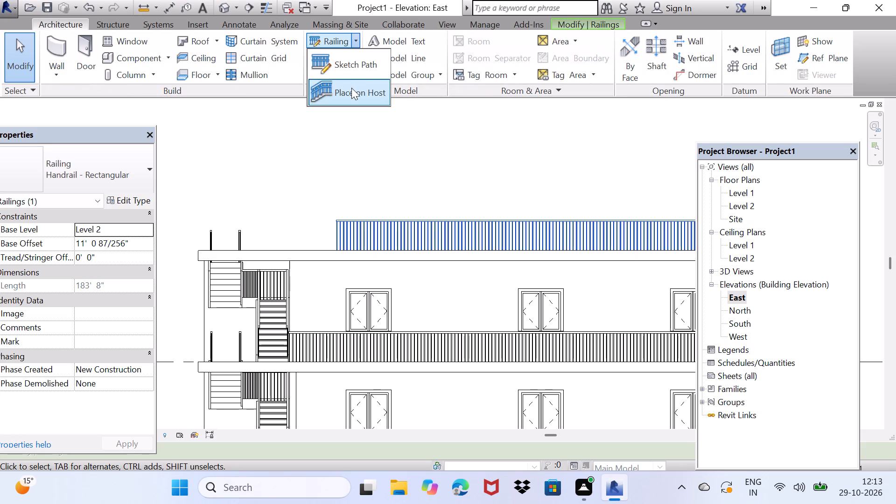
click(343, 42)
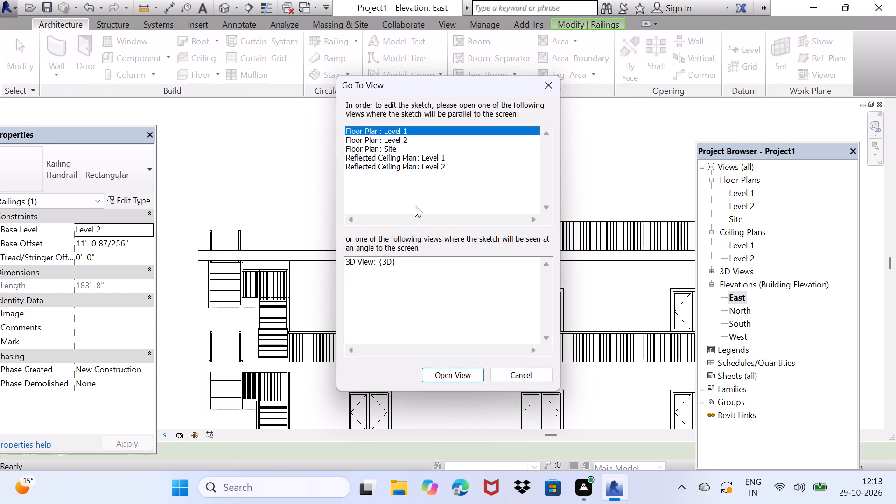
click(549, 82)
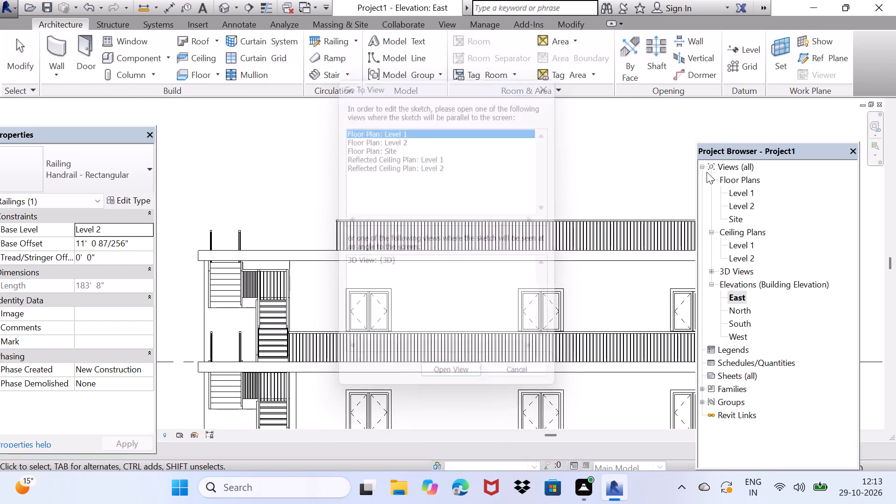
In the default 3D view, nudge the top railing across the roof slab toward the stair-side corner.
click(217, 4)
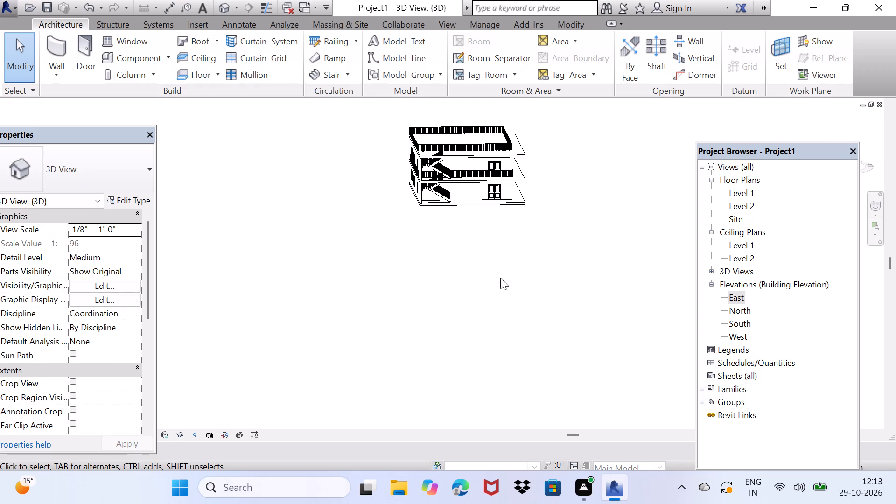
scroll(499, 270, up, 3)
middle_drag(504, 234, 493, 357)
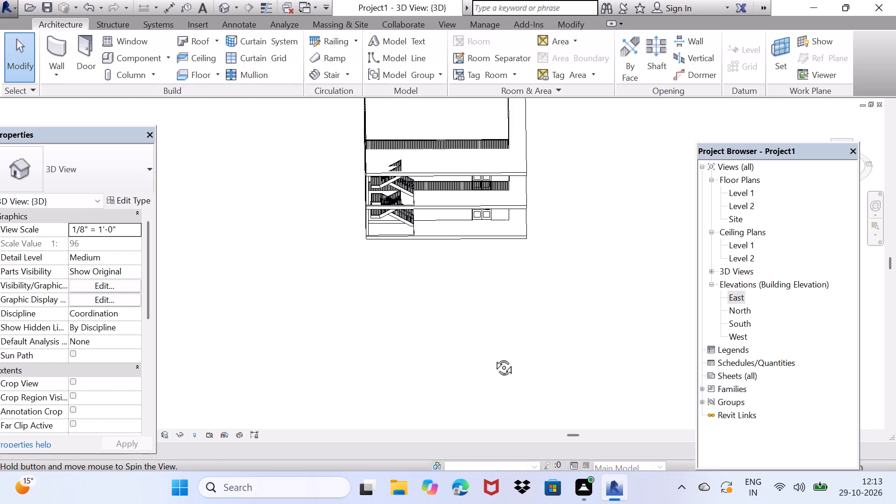
middle_drag(493, 357, 436, 272)
middle_drag(431, 239, 444, 259)
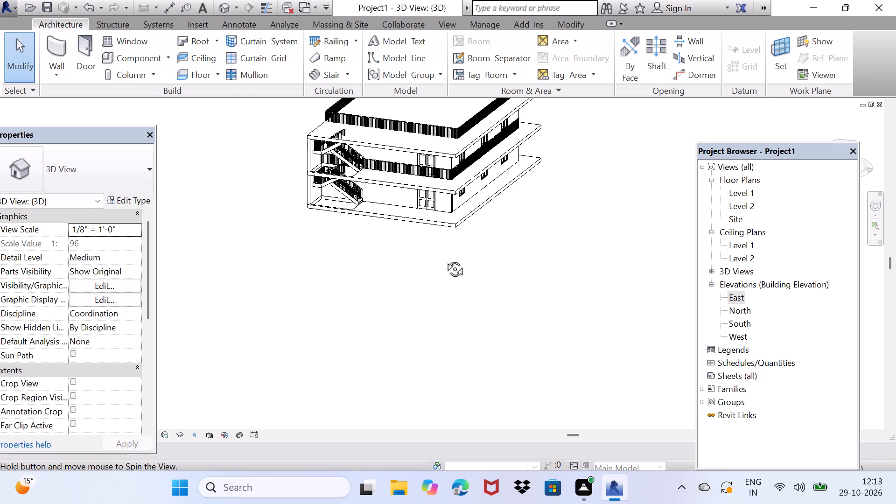
middle_drag(444, 259, 441, 241)
middle_drag(448, 195, 462, 223)
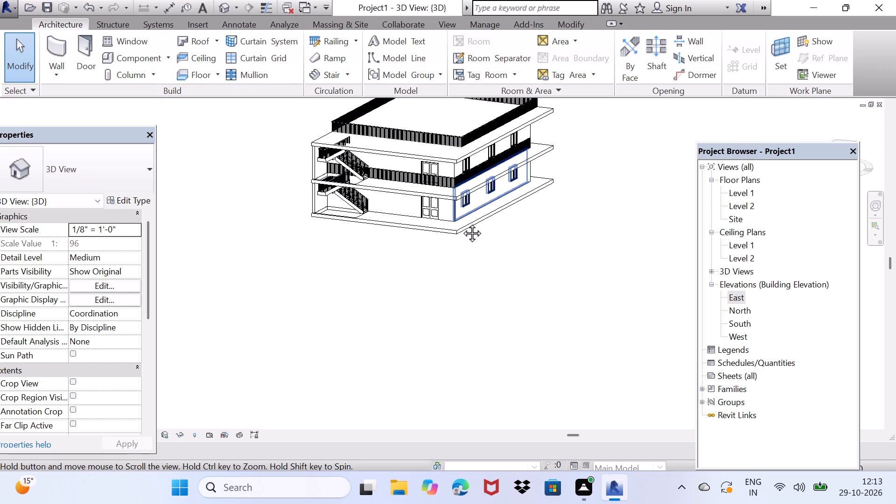
middle_drag(462, 223, 469, 330)
scroll(456, 246, up, 2)
click(458, 246)
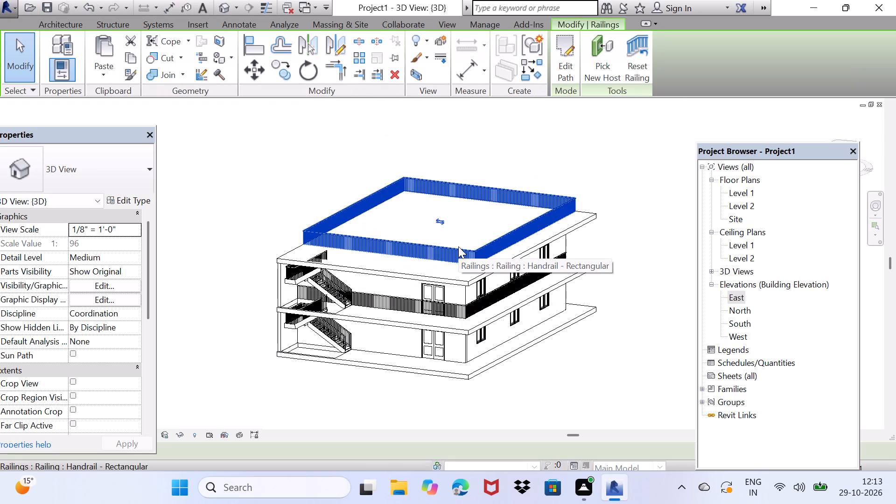
key(Down)
key(Down)
key(Down)
key(Down)
key(Down)
key(Down)
key(Down)
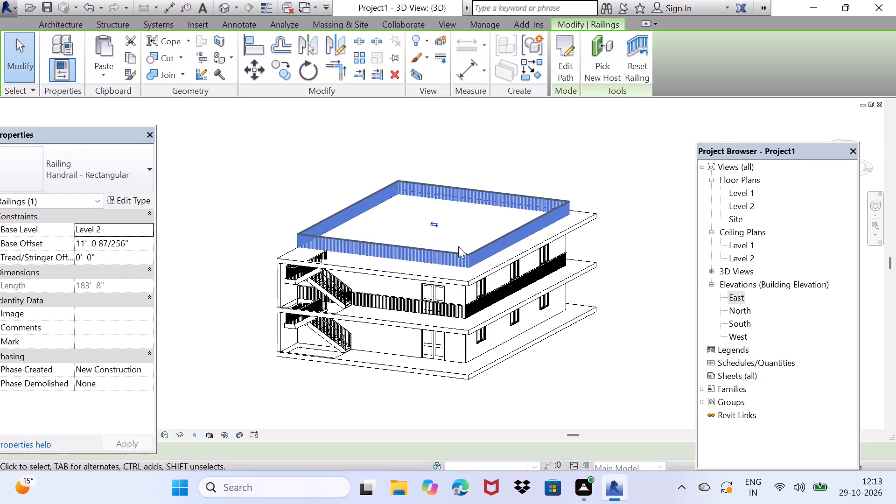
key(Down)
key(Down)
key(Down)
key(Down)
key(Down)
key(Down)
key(Down)
key(Down)
key(Down)
key(Down)
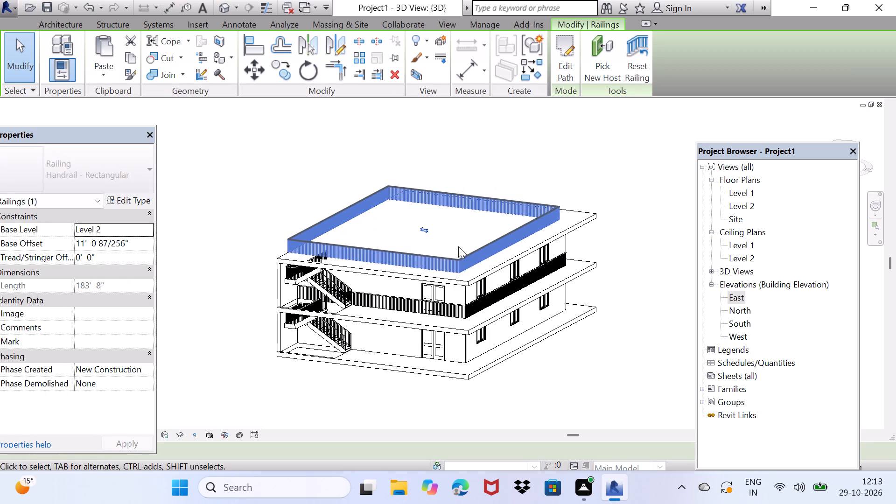
key(Down)
key(Down)
key(Down)
key(Down)
key(Down)
key(Down)
key(Down)
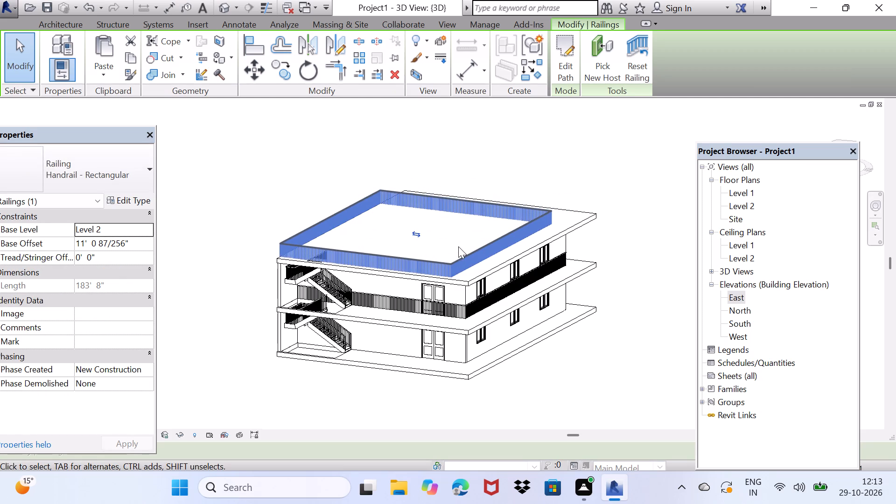
key(Down)
Fine-nudge the top railing back along the roof slab's stair-side edge so it sits inside the slab outline.
key(Right)
key(Right)
key(Right)
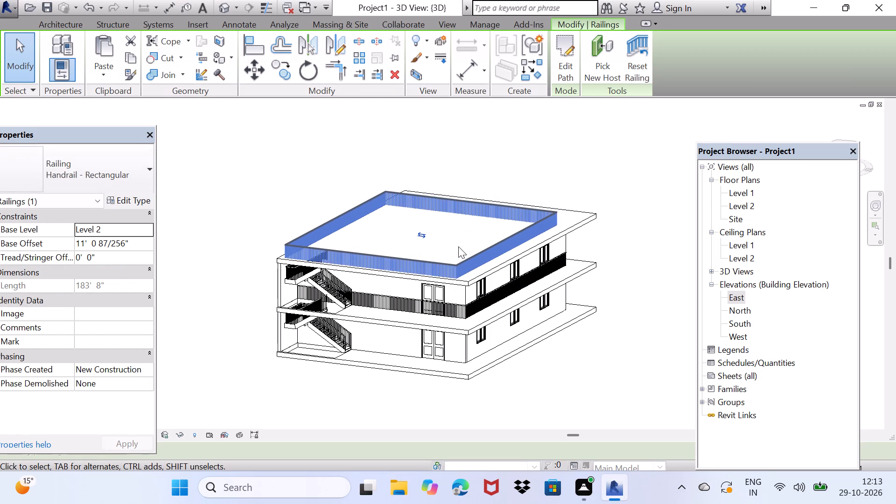
key(Down)
key(Right)
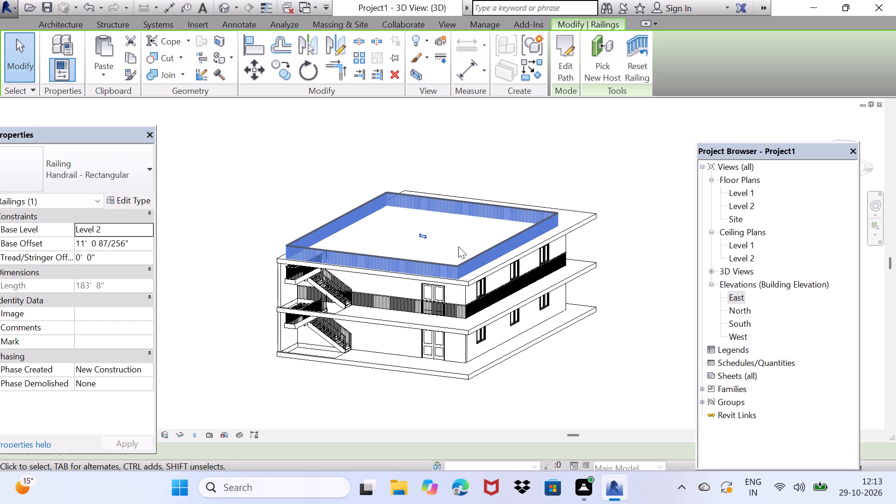
key(Right)
key(Down)
key(Right)
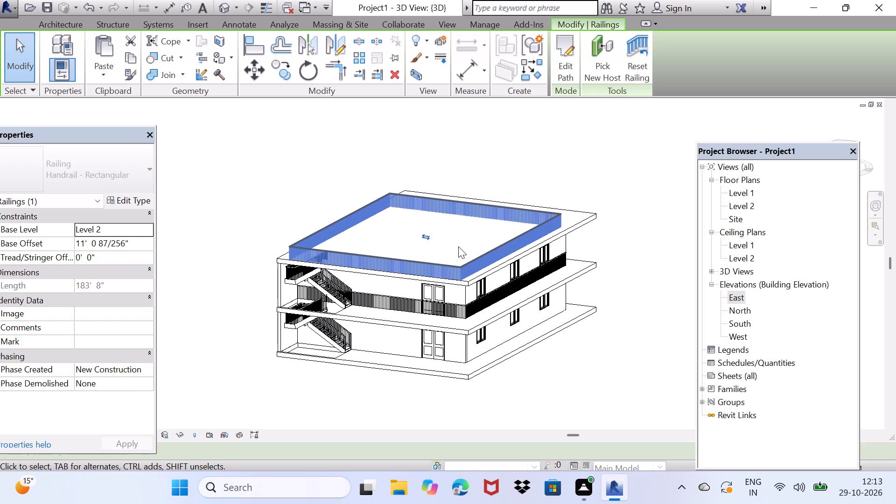
key(Escape)
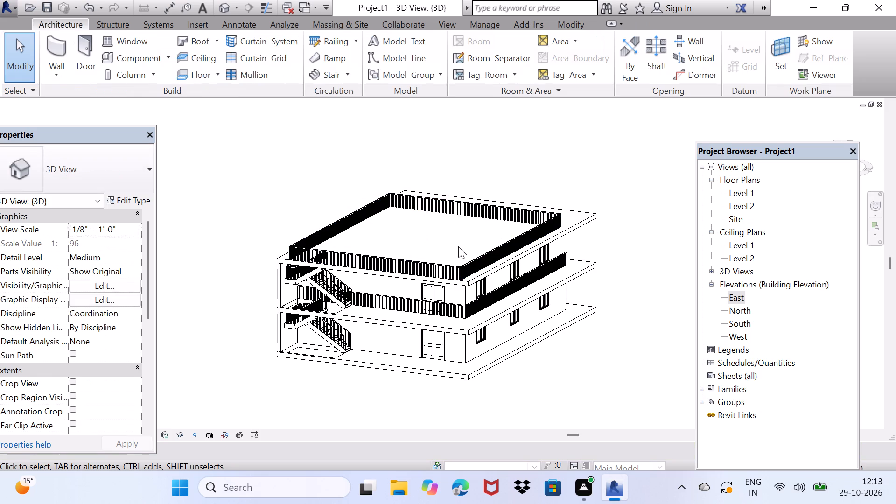
Delete the Handrail - Rectangular railing running around the Level 2 slab.
click(472, 312)
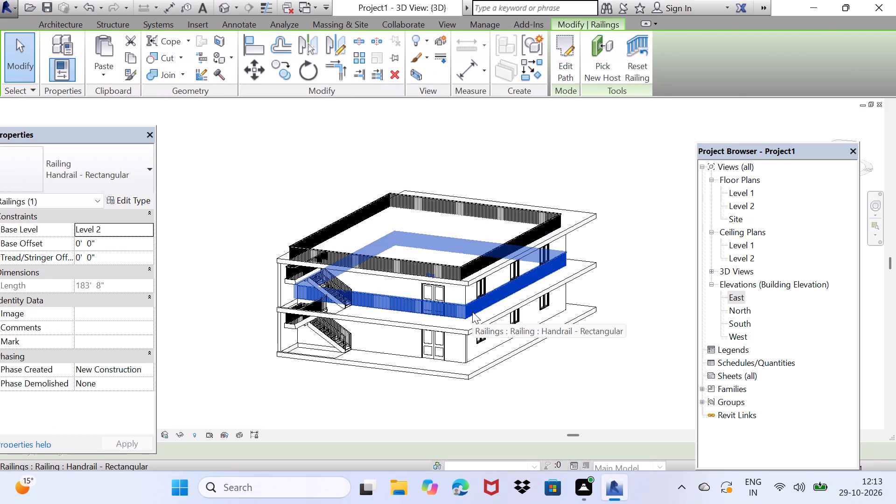
key(Delete)
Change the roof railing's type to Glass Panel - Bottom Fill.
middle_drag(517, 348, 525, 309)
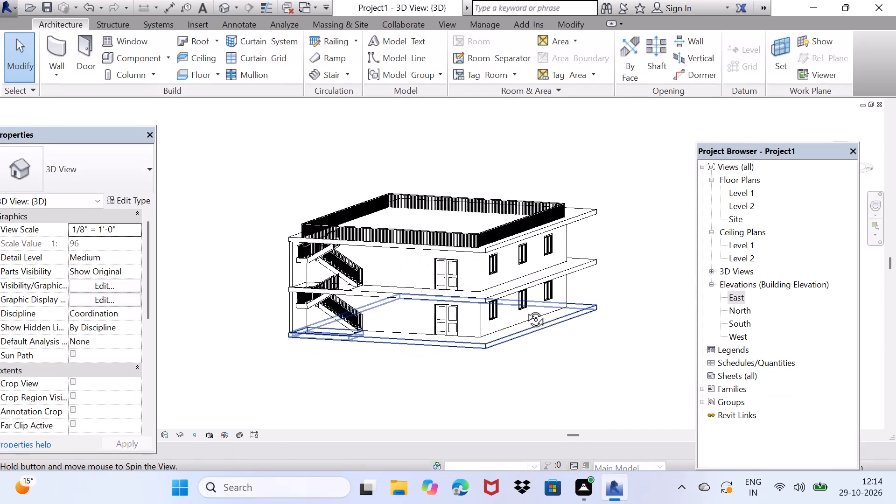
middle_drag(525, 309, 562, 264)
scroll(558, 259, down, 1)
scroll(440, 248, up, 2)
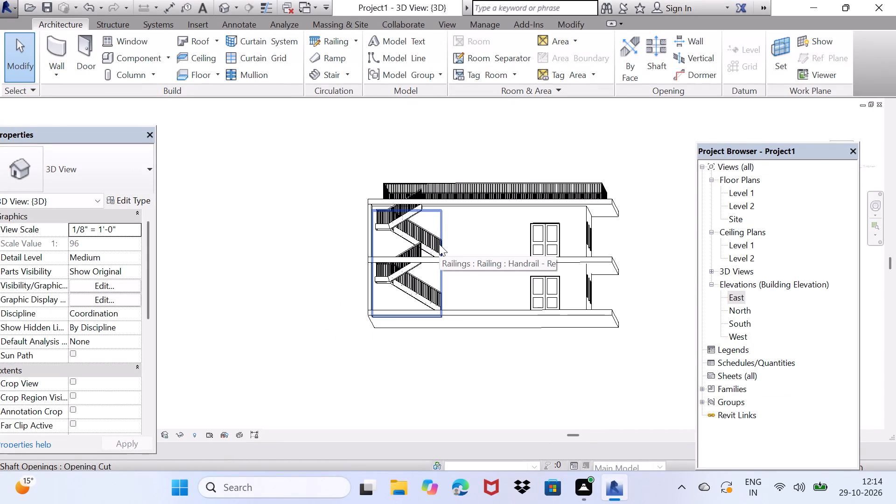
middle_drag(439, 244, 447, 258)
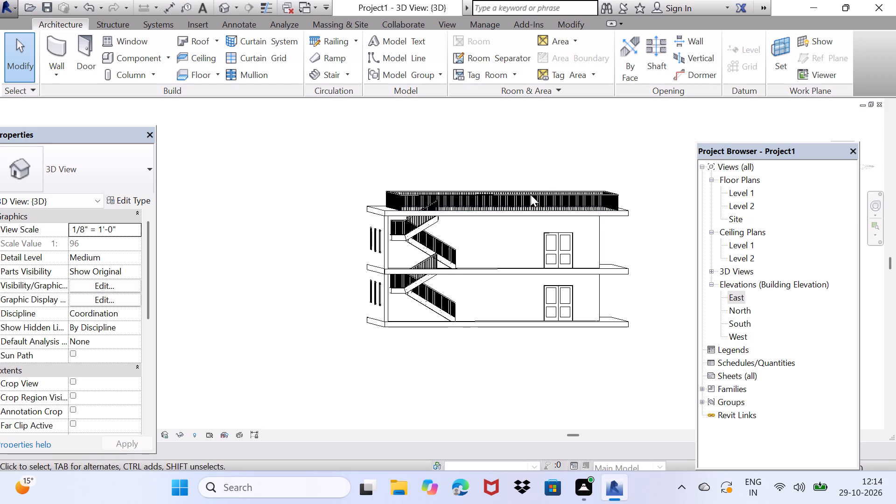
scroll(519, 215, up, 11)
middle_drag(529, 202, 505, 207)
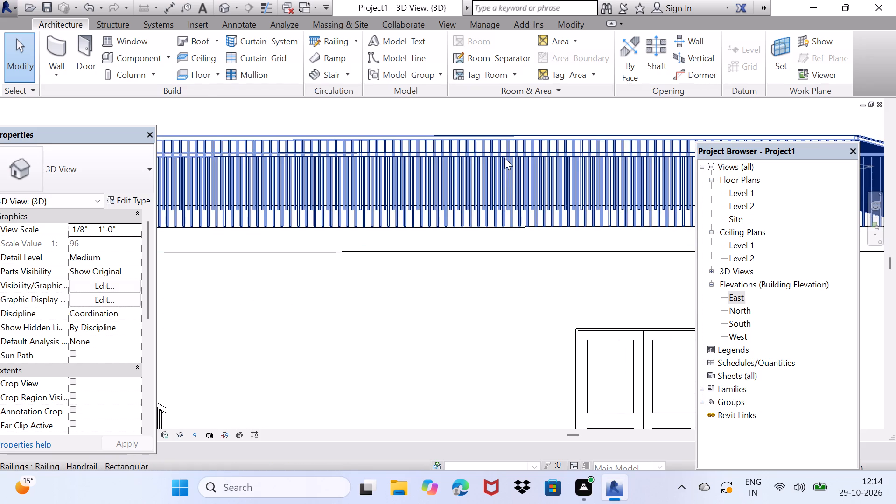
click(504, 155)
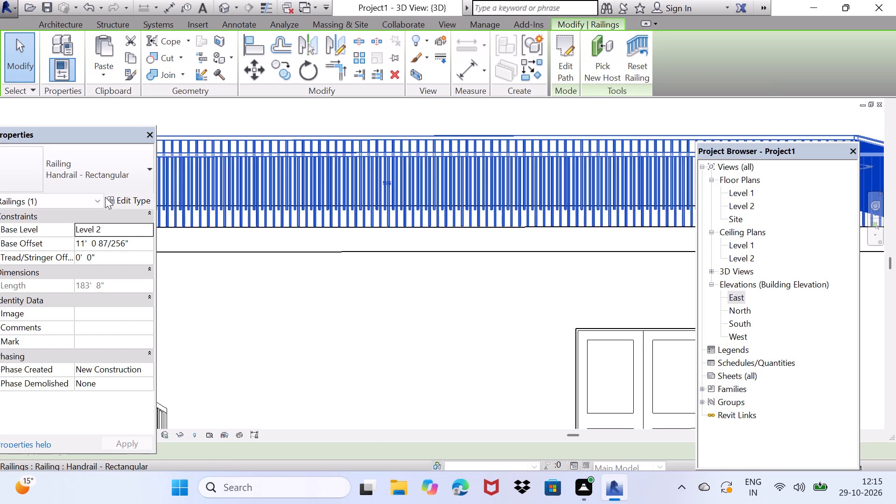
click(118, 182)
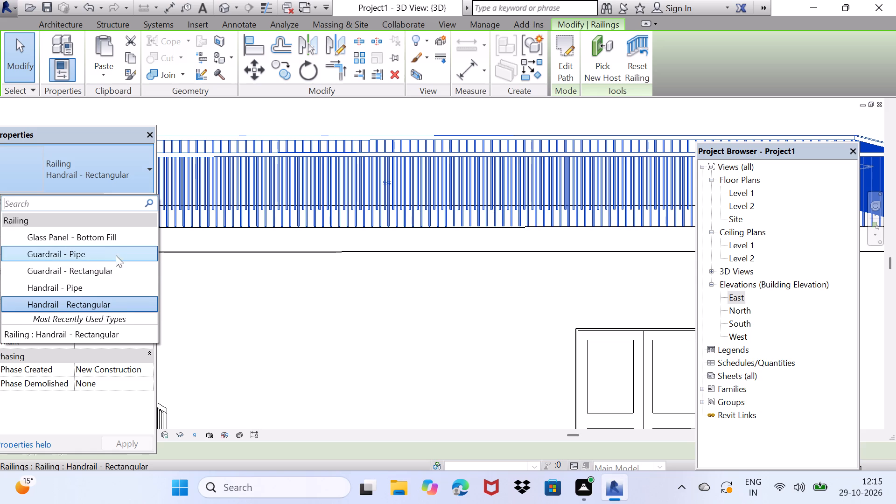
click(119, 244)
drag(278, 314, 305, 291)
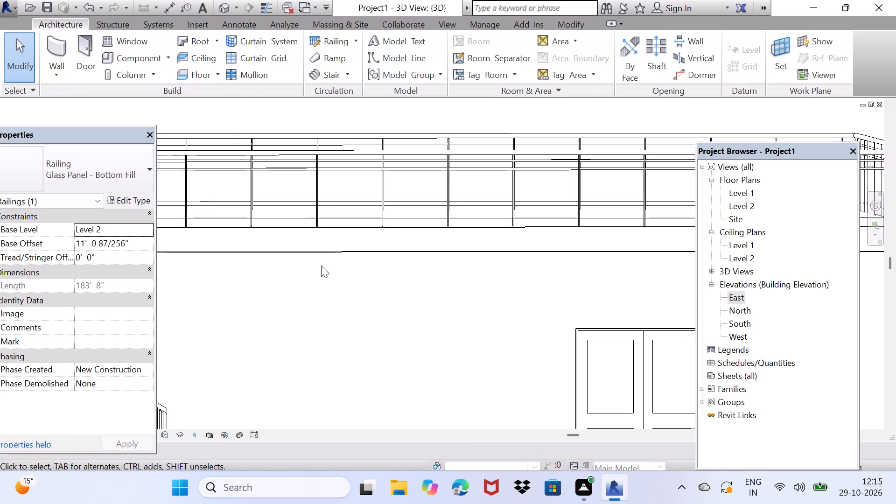
Change the roof railing's type to Guardrail - Pipe.
scroll(333, 252, down, 7)
middle_drag(439, 245, 475, 245)
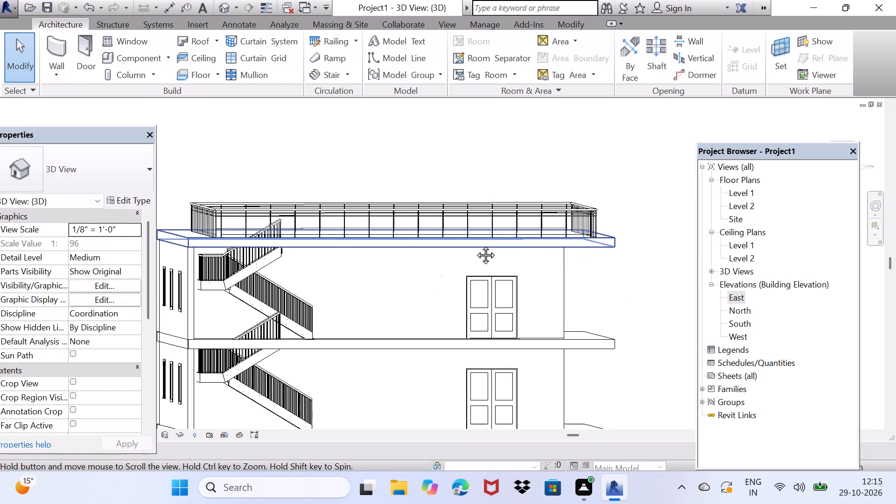
middle_drag(475, 245, 476, 247)
click(210, 216)
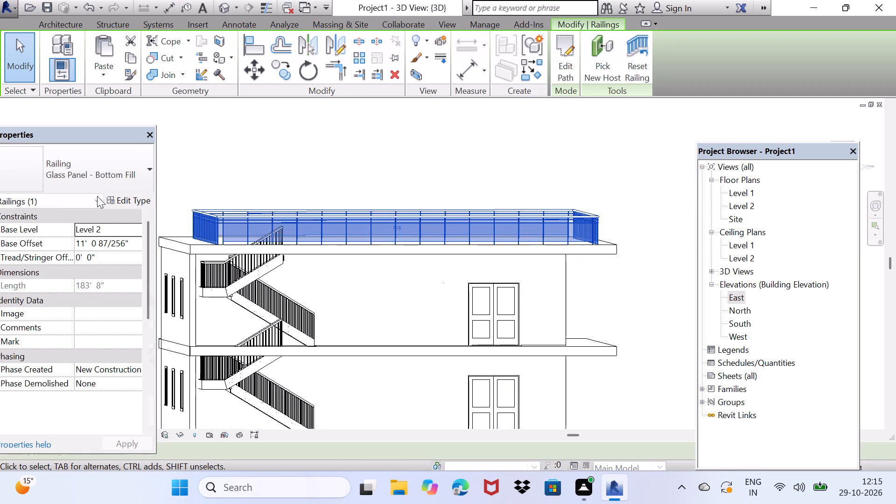
click(96, 200)
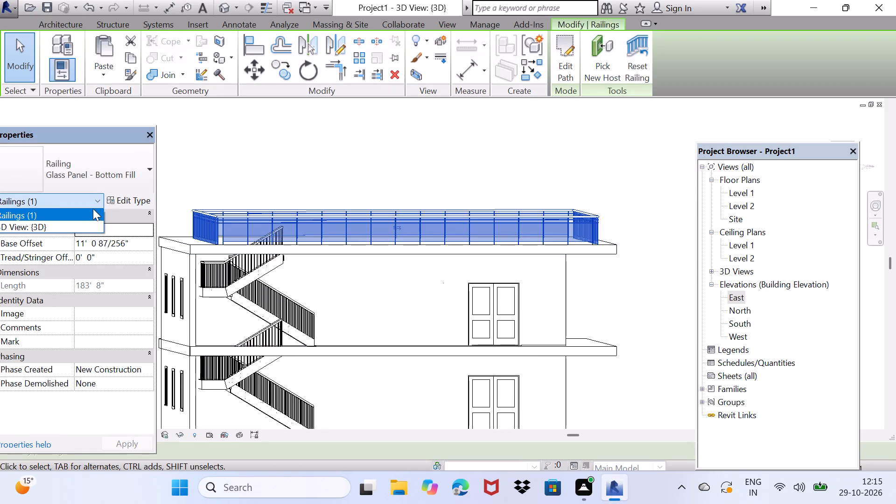
click(85, 228)
click(98, 204)
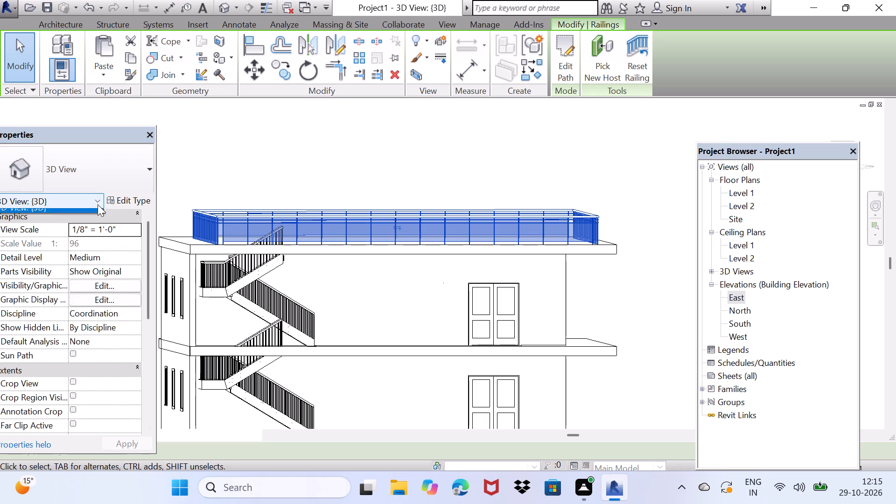
click(96, 220)
click(84, 165)
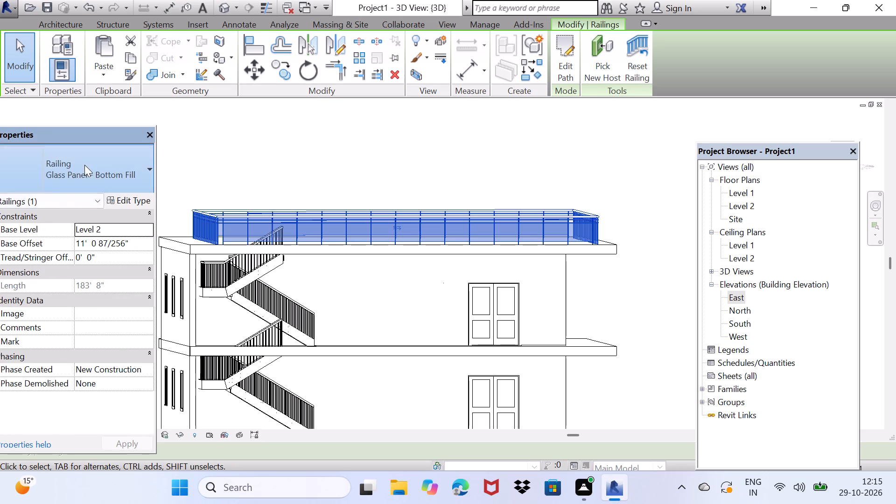
click(96, 256)
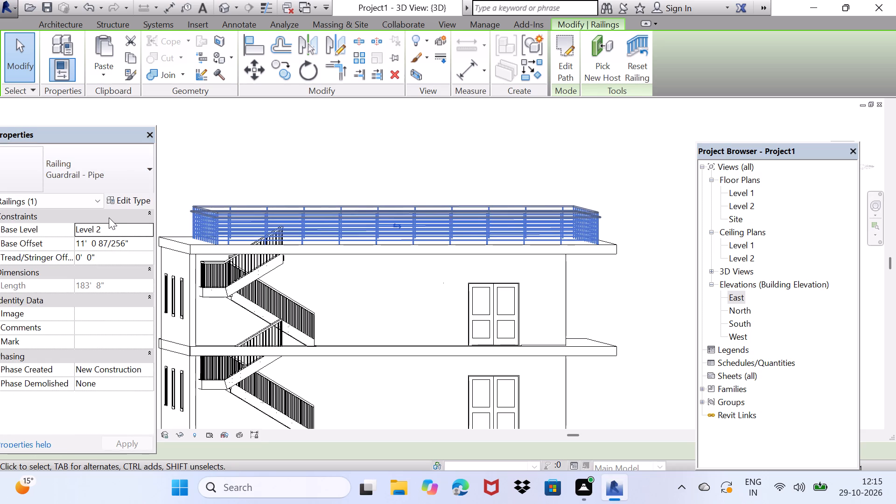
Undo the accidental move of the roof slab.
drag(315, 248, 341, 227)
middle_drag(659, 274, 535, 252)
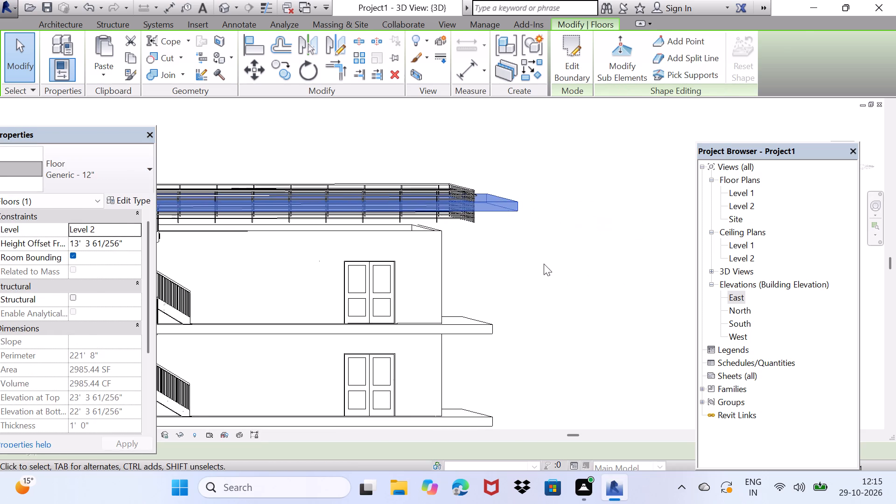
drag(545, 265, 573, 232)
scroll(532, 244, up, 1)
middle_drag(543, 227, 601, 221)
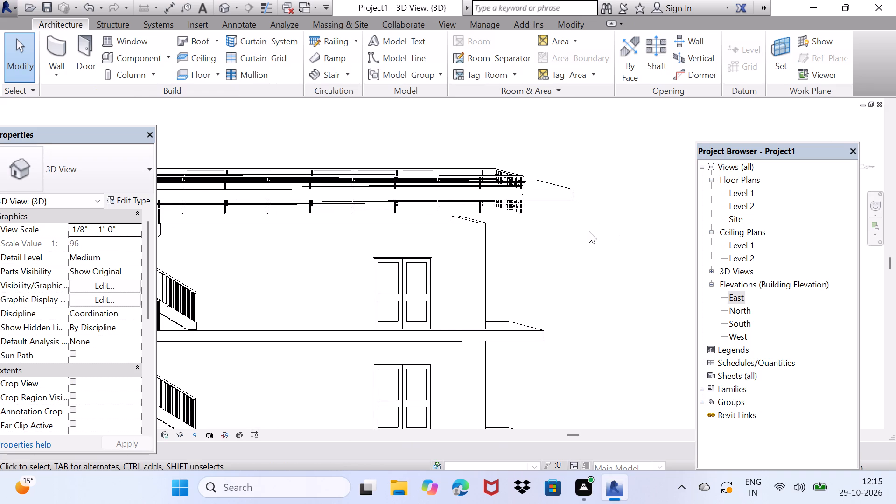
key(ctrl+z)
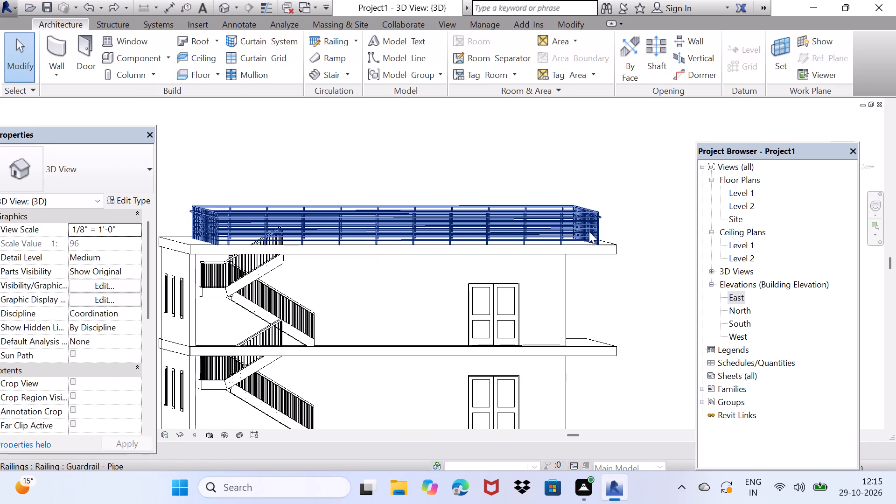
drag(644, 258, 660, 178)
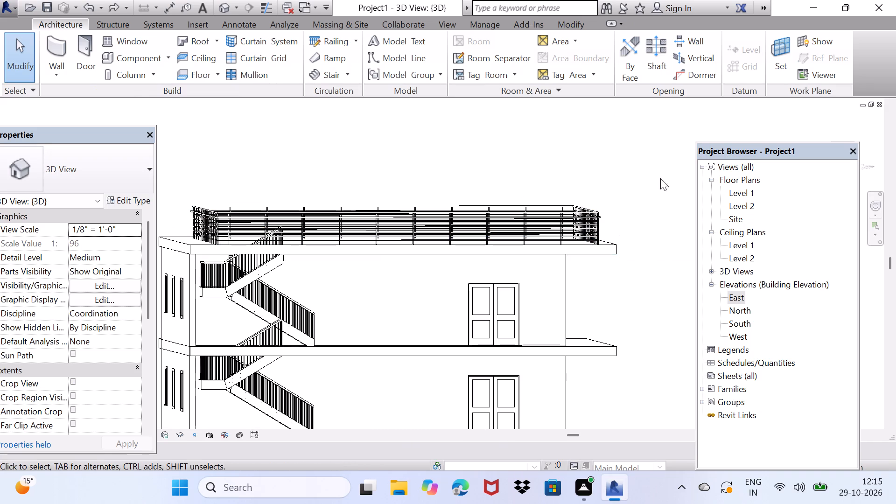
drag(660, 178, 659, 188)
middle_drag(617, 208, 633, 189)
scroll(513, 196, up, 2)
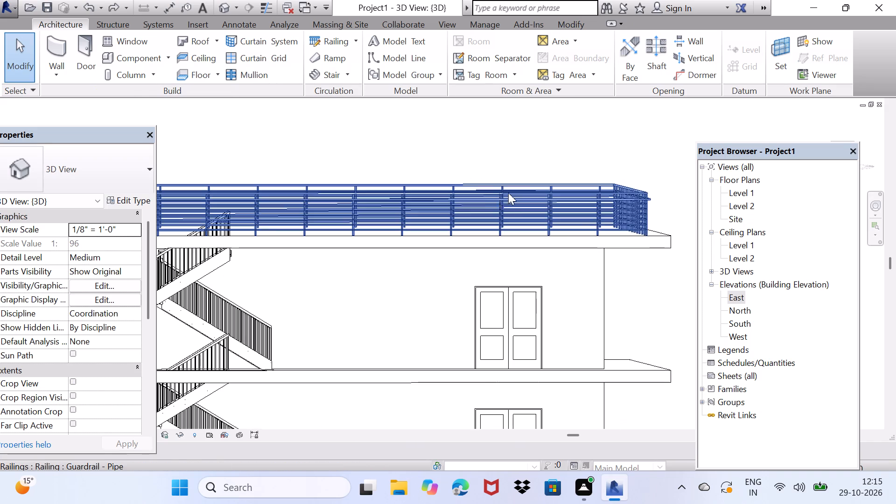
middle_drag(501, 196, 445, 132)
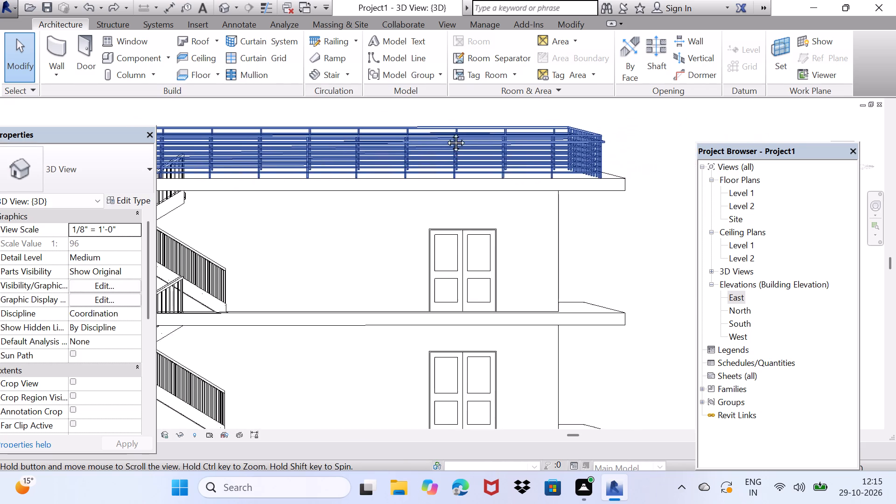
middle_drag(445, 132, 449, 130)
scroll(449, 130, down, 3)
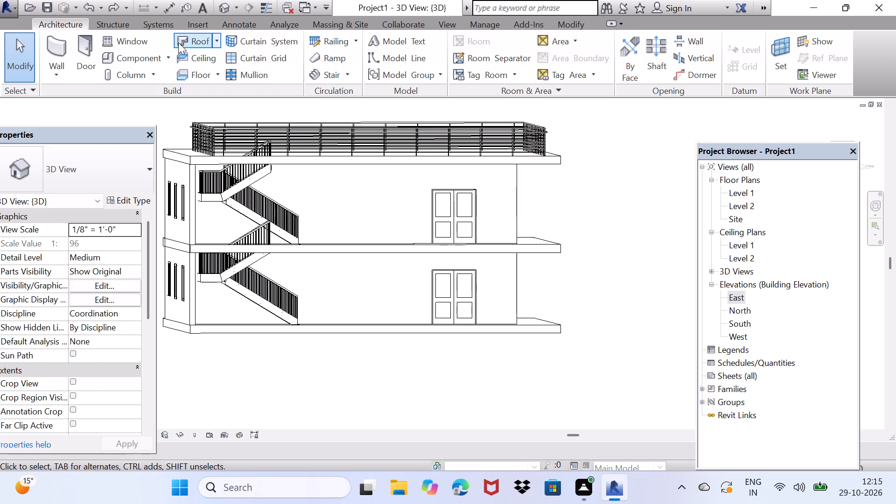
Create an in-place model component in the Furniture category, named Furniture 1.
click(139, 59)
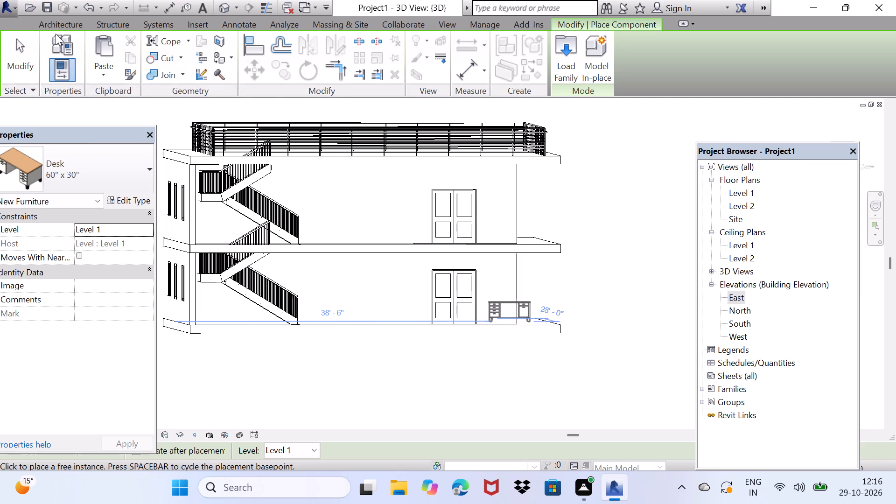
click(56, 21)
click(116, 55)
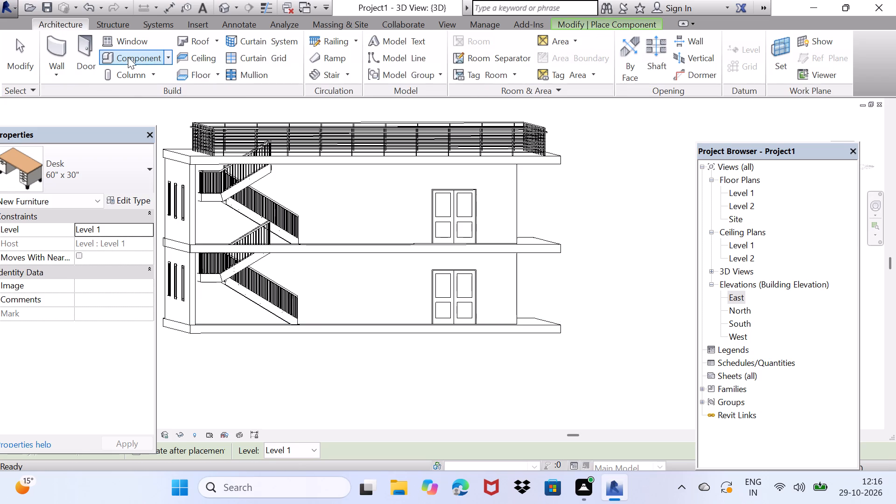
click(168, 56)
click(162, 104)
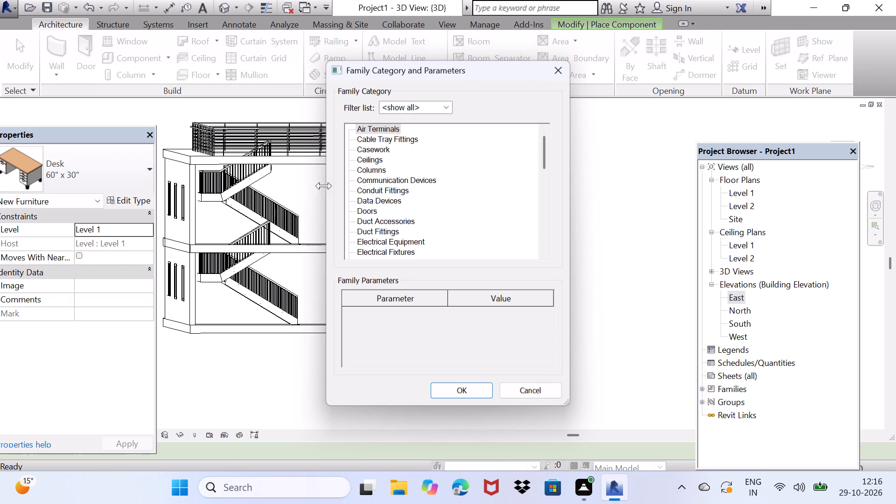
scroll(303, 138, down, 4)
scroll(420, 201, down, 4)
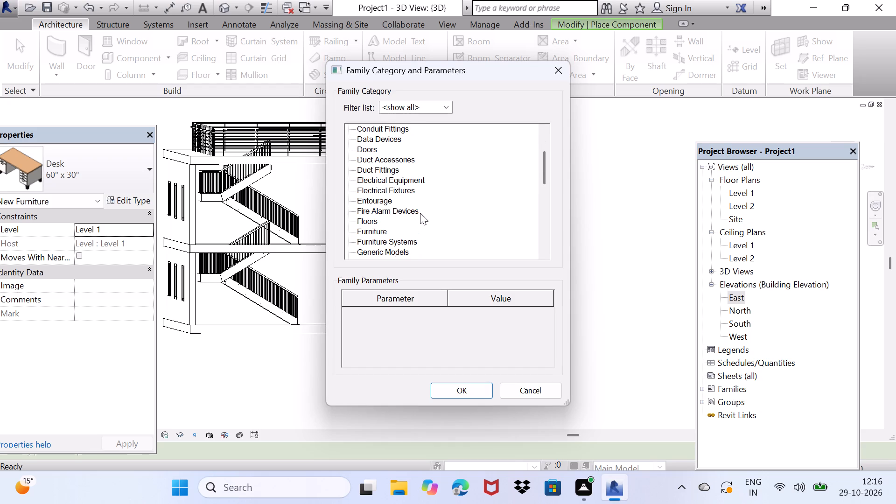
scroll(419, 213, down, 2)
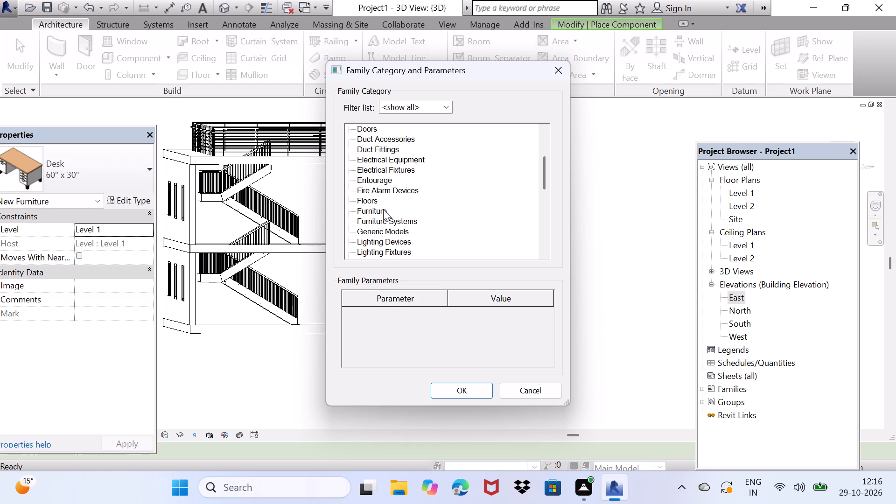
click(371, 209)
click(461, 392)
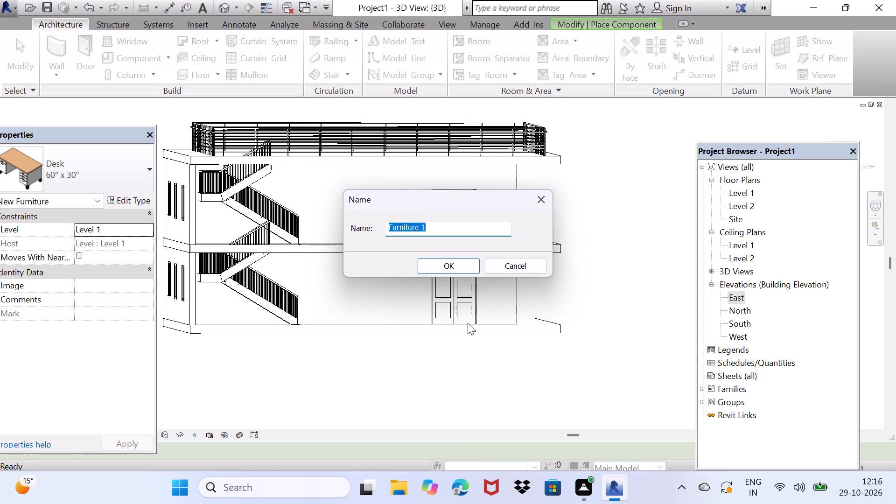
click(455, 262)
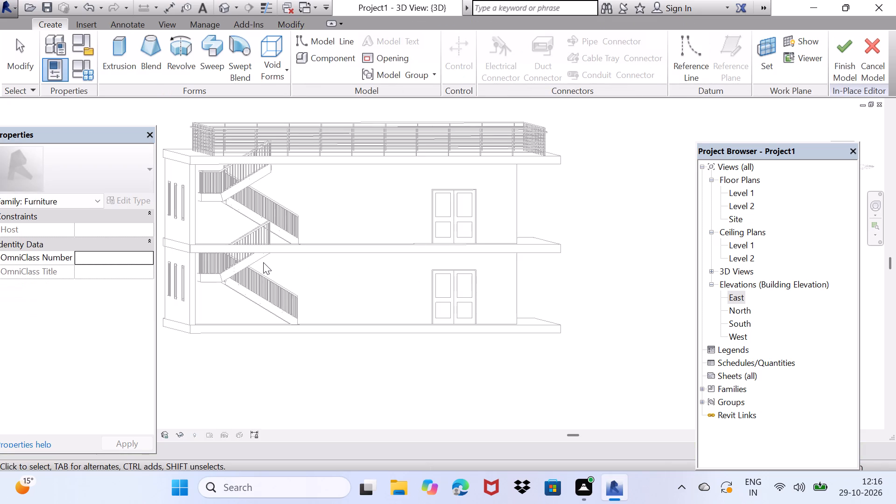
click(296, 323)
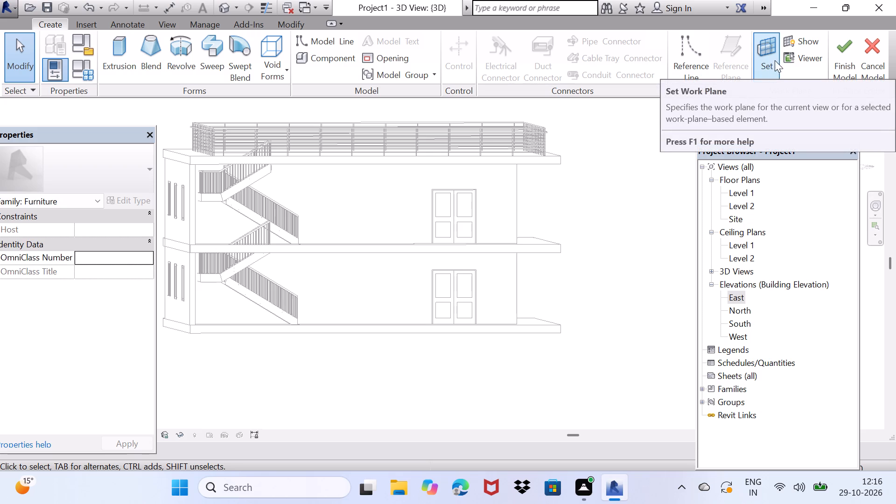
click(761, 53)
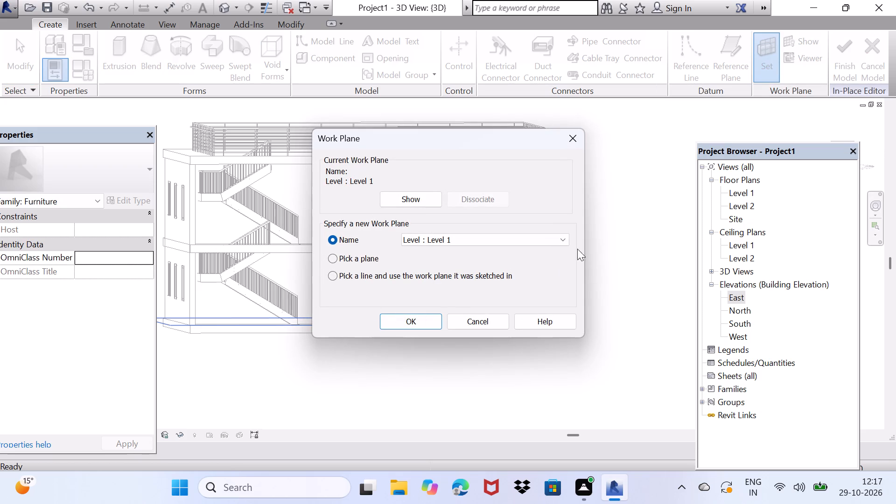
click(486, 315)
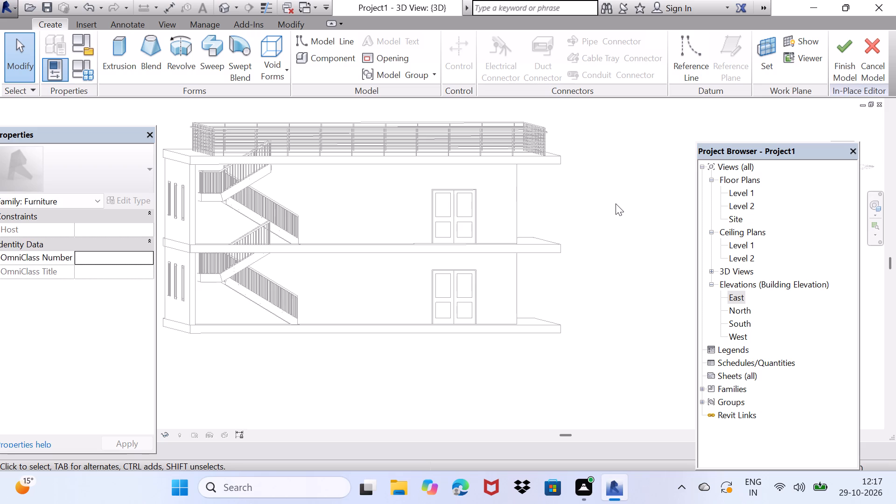
Show the active Level 1 work plane grid in the 3D view.
click(792, 43)
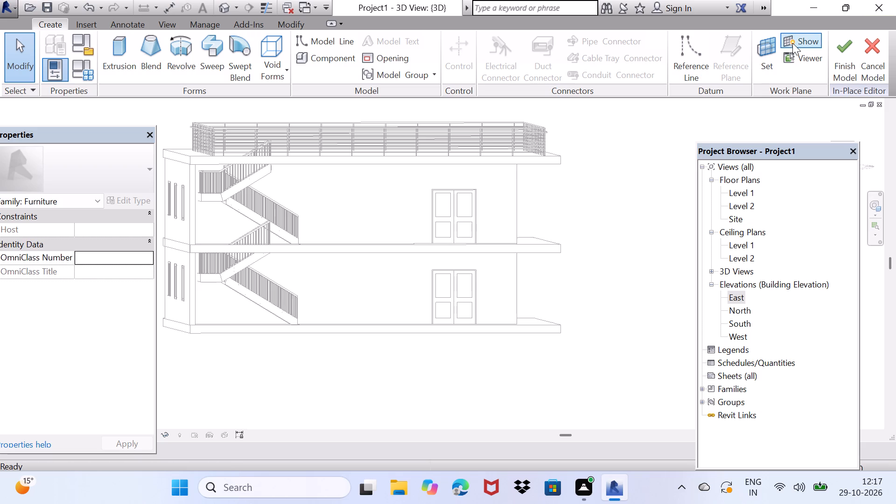
Extend the Level 1 work plane grid well outward beyond the ground slab on the building's three-window side.
scroll(377, 332, down, 3)
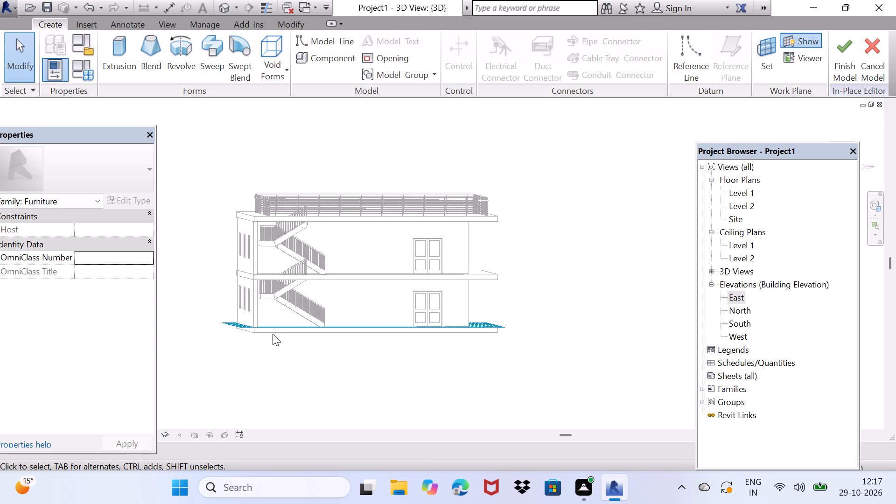
middle_drag(273, 334, 409, 334)
scroll(372, 317, up, 2)
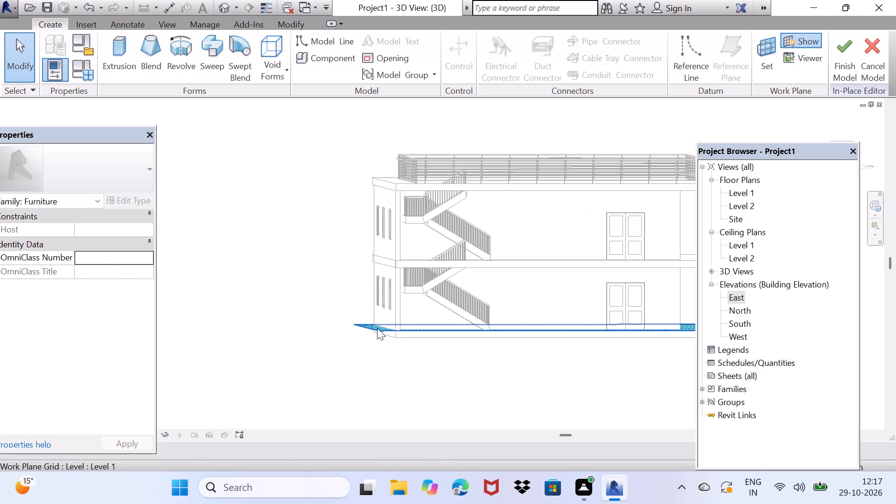
scroll(377, 328, up, 3)
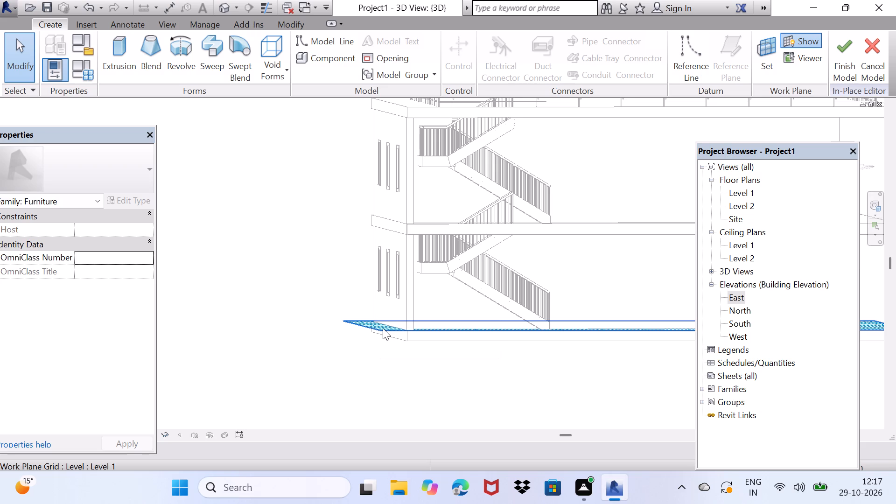
click(383, 328)
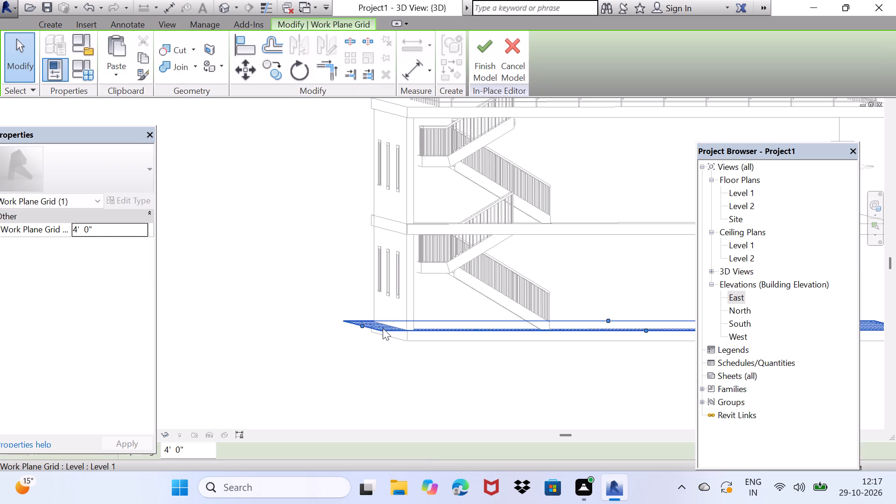
click(384, 327)
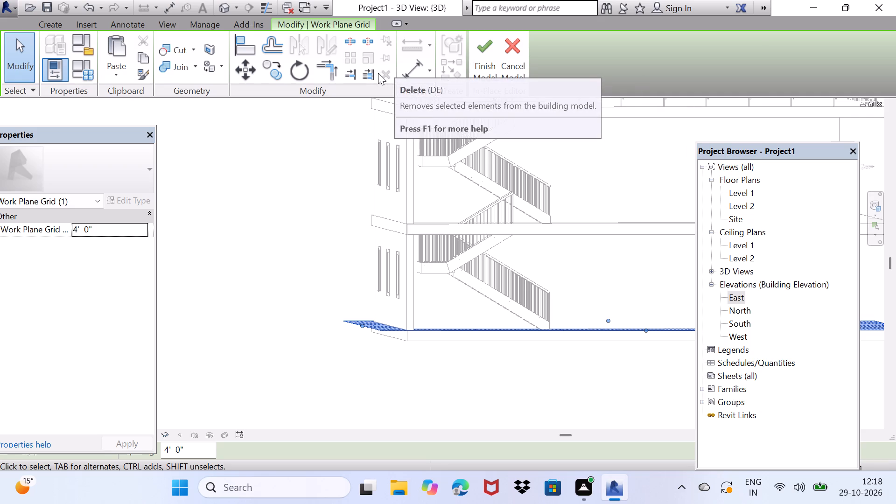
click(367, 325)
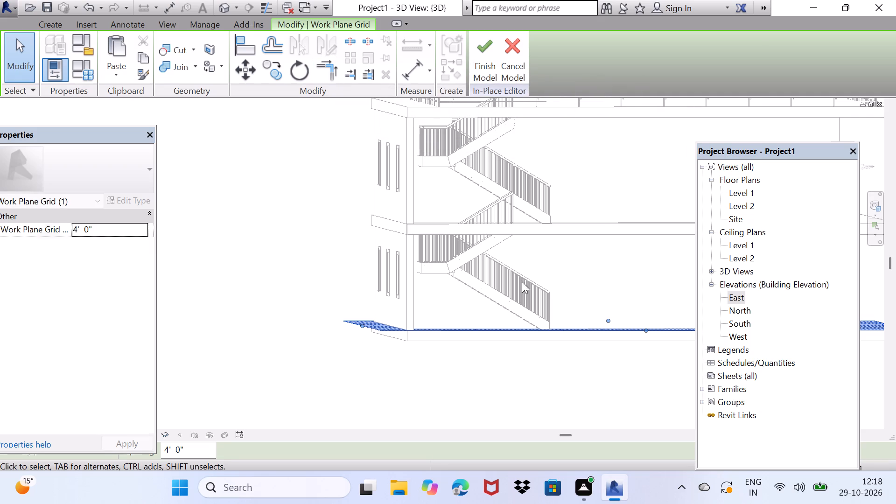
scroll(411, 338, down, 3)
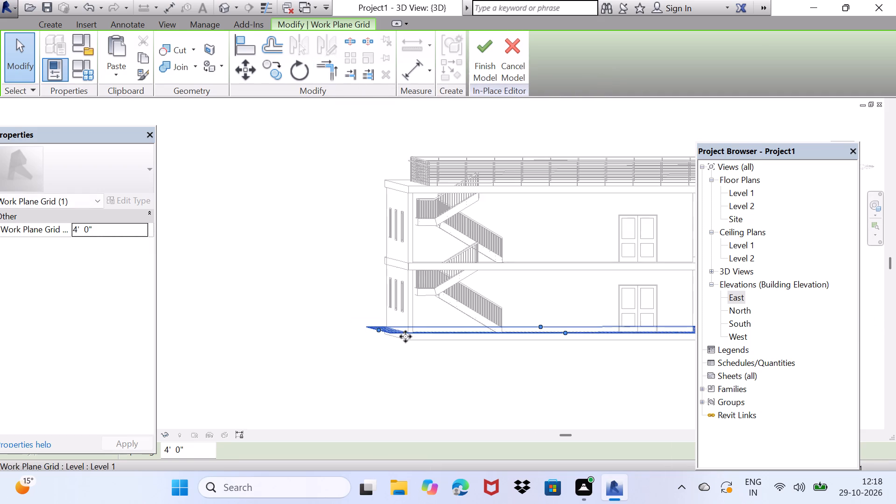
middle_drag(461, 357, 234, 379)
scroll(461, 366, up, 1)
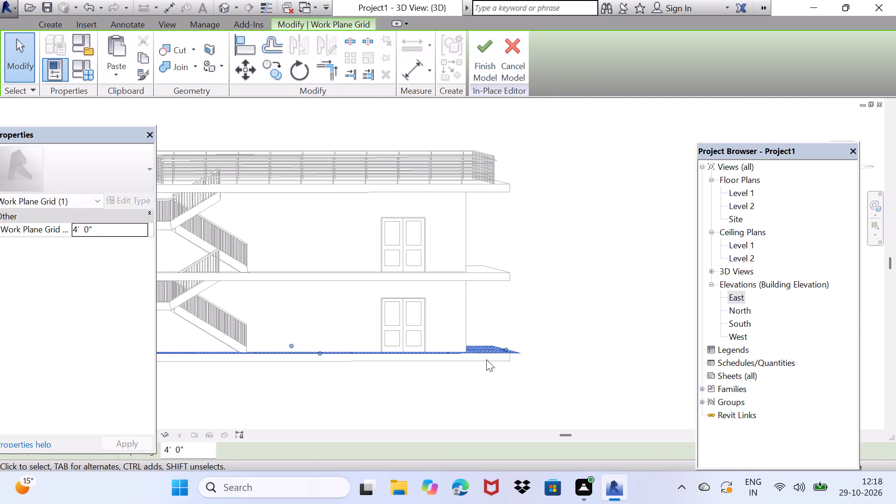
middle_drag(507, 354, 589, 347)
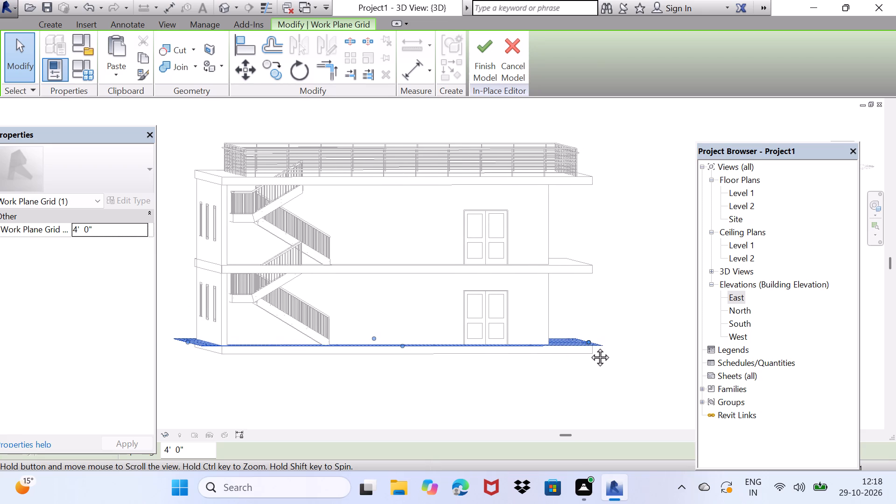
middle_drag(589, 347, 584, 350)
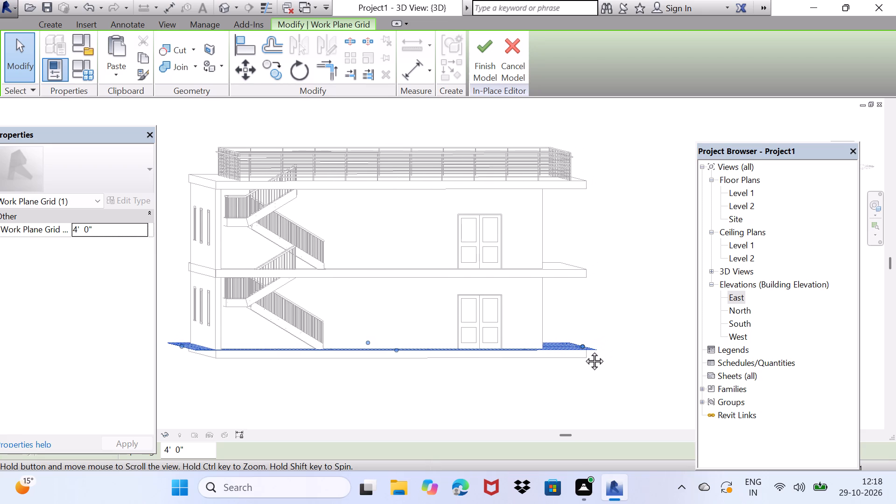
middle_drag(584, 350, 491, 389)
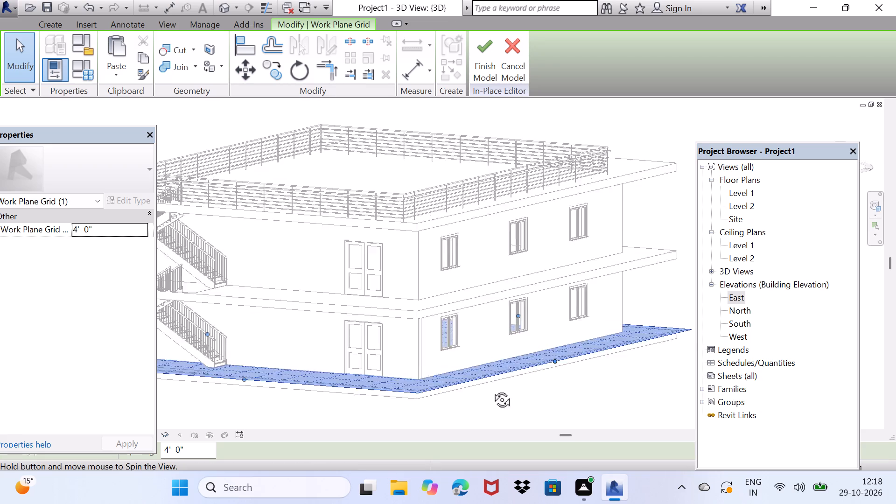
middle_drag(491, 389, 453, 390)
drag(458, 376, 478, 387)
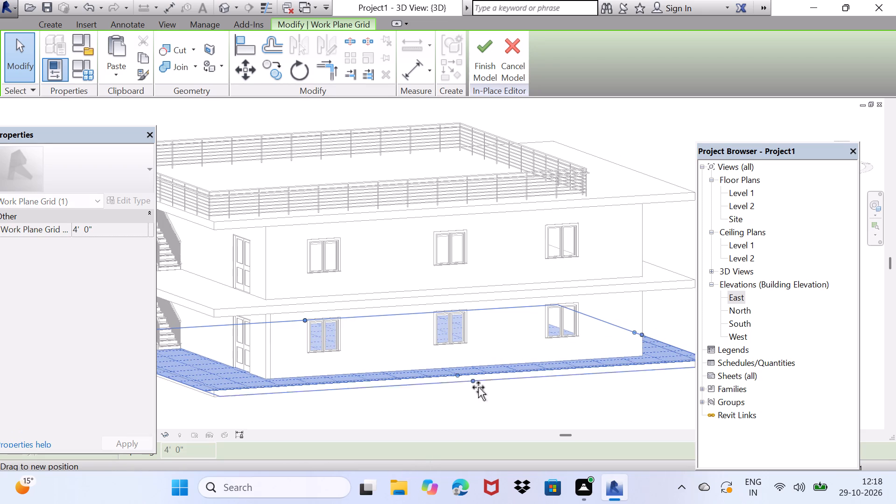
drag(478, 387, 567, 425)
scroll(524, 413, down, 3)
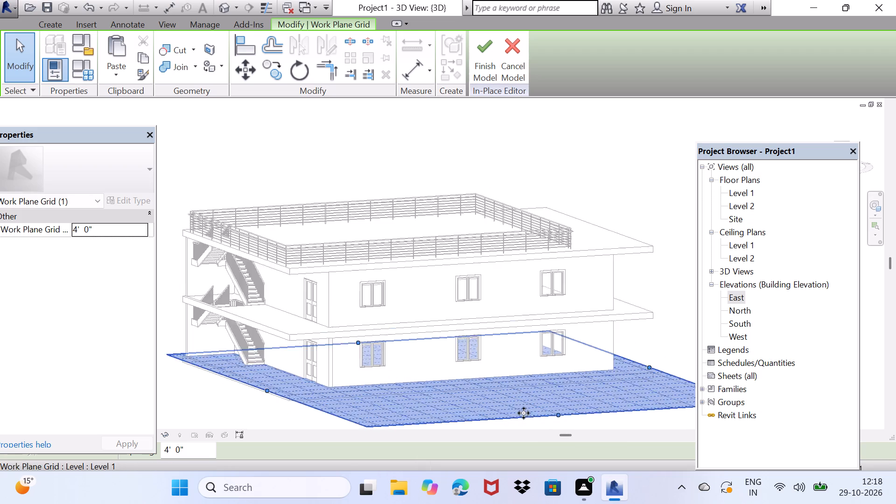
middle_drag(467, 406, 534, 392)
click(587, 395)
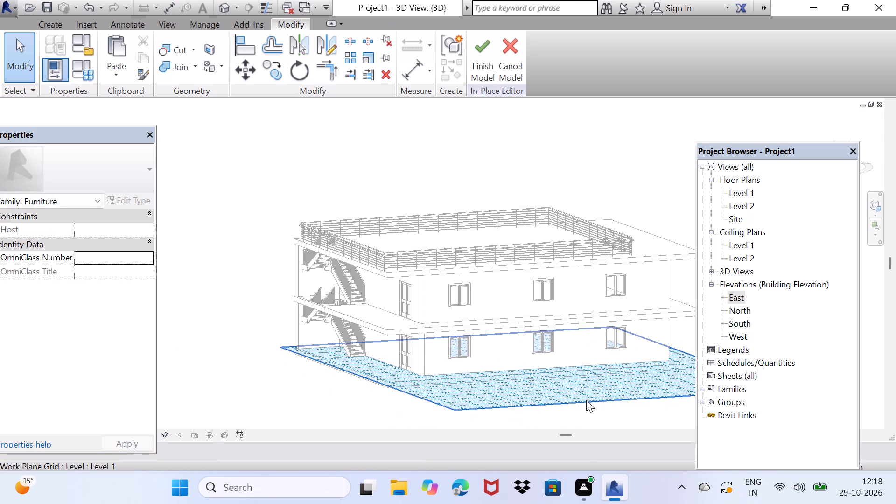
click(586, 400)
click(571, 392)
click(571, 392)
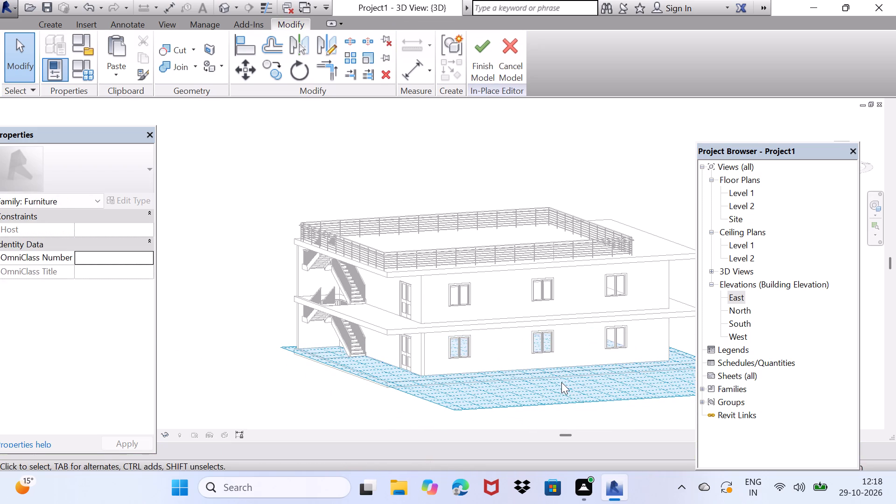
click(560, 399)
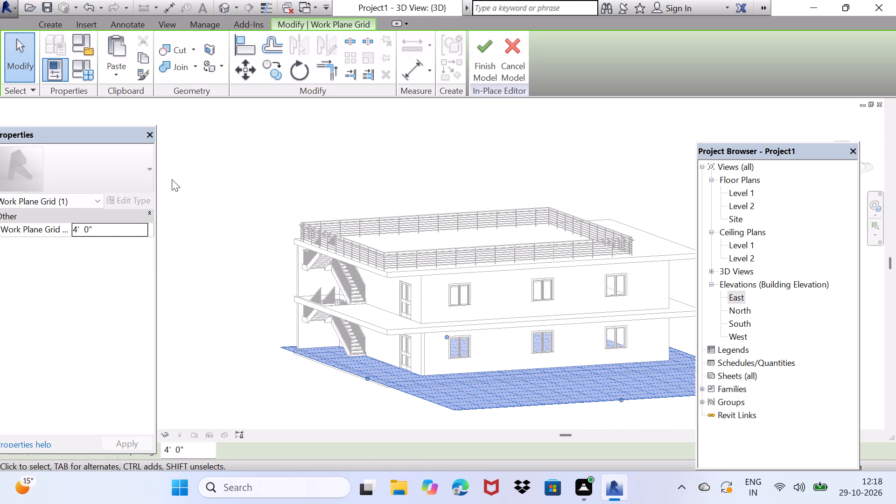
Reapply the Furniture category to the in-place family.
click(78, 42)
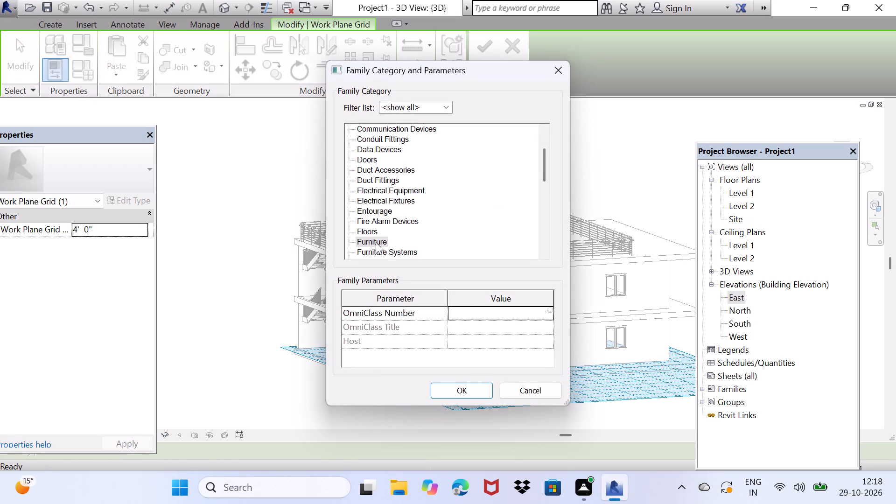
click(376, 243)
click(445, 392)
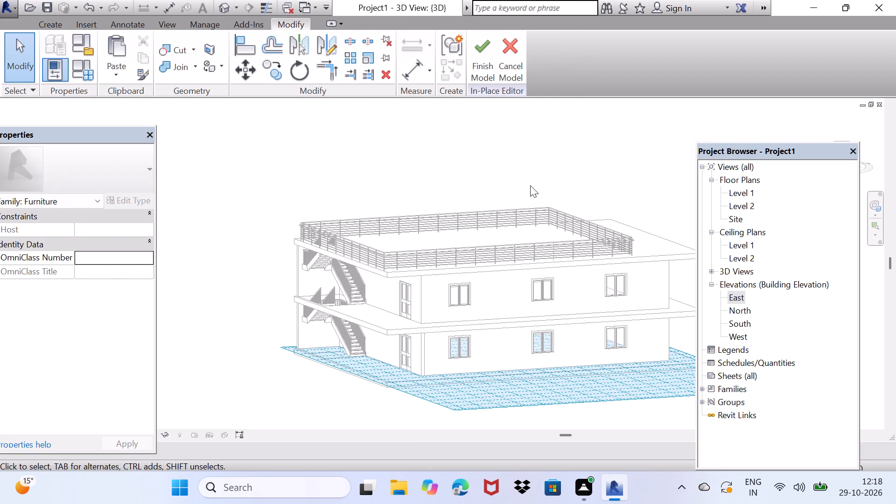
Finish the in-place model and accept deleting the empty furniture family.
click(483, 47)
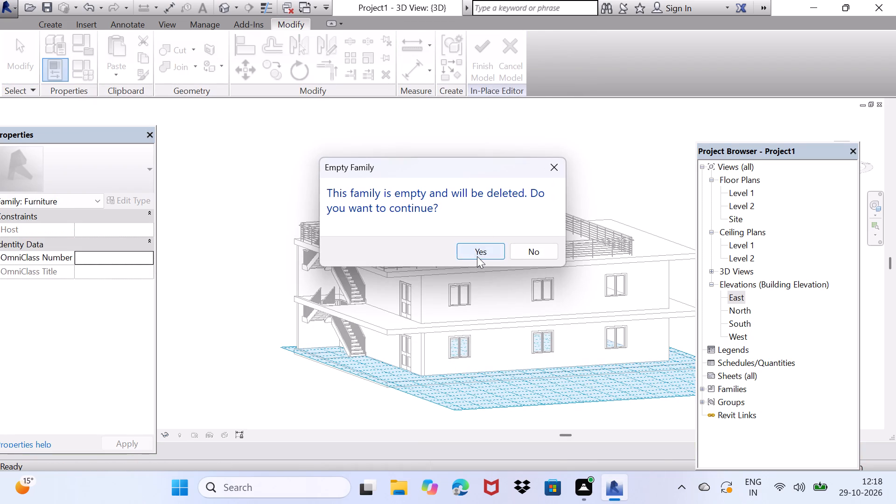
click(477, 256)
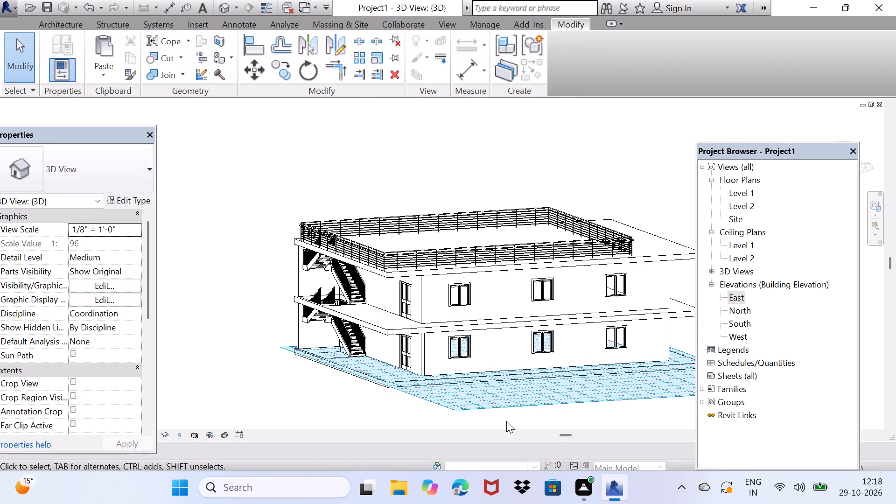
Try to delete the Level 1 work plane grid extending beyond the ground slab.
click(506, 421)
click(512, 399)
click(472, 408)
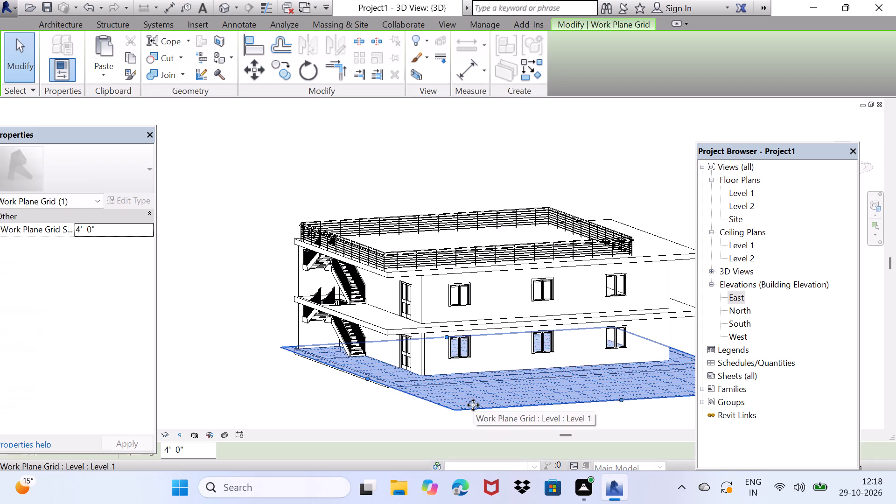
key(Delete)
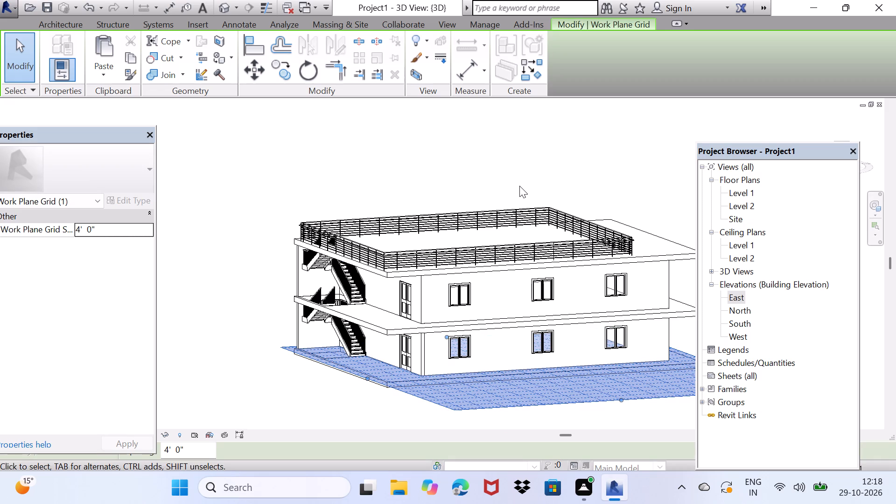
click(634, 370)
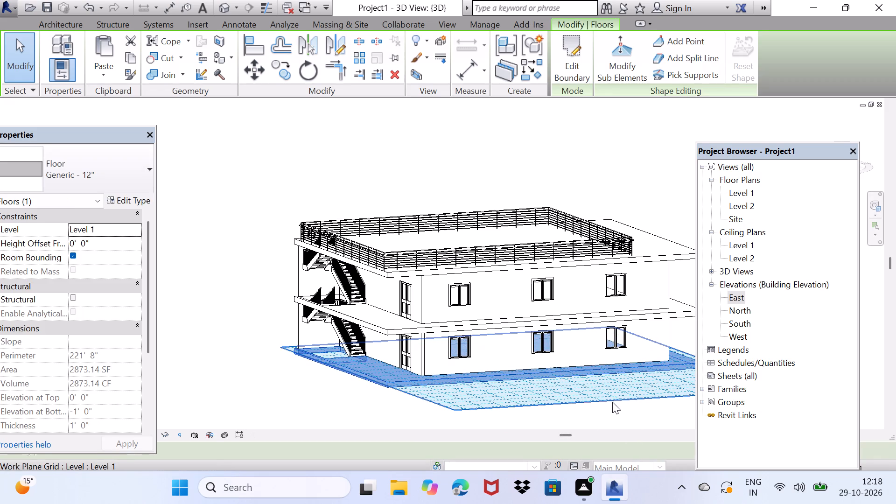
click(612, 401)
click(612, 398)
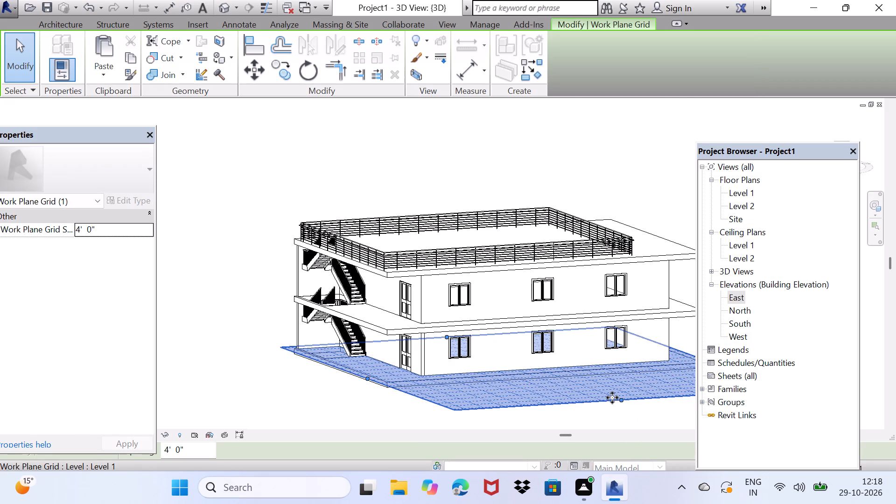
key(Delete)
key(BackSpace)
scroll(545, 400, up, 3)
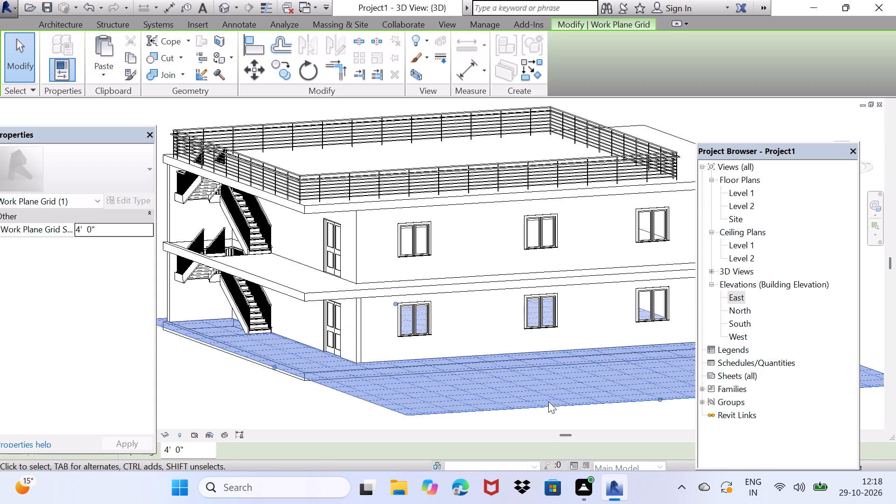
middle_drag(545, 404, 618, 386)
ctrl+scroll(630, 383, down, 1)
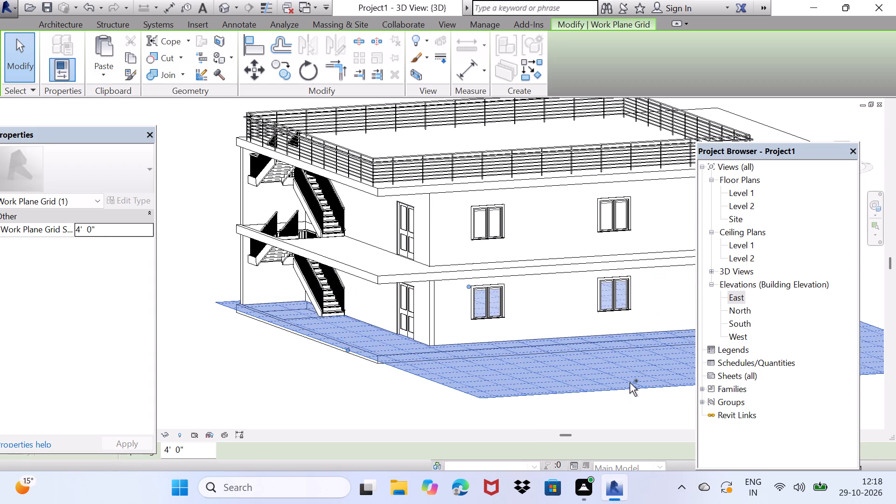
Undo the last three operations, back into editing the in-place furniture family.
key(ctrl+z)
key(ctrl+z)
key(ctrl+z)
scroll(569, 374, down, 3)
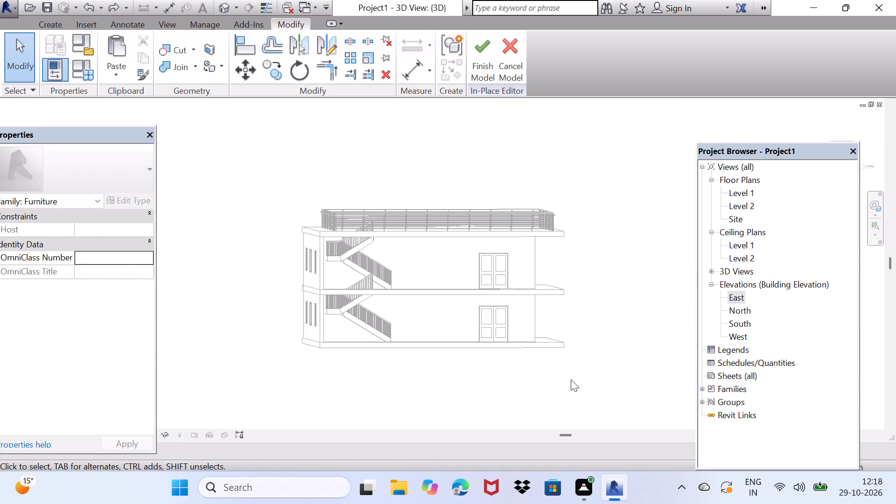
Cancel the in-place furniture model and discard its changes.
drag(466, 396, 490, 378)
click(504, 60)
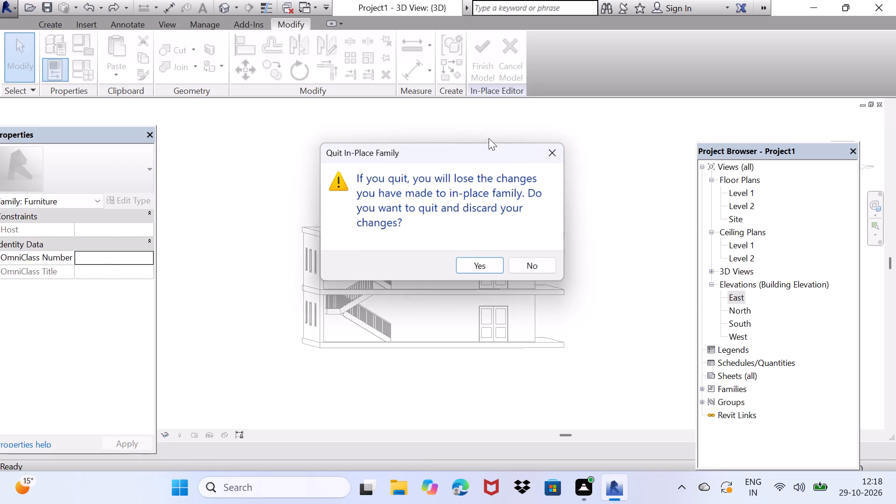
click(483, 272)
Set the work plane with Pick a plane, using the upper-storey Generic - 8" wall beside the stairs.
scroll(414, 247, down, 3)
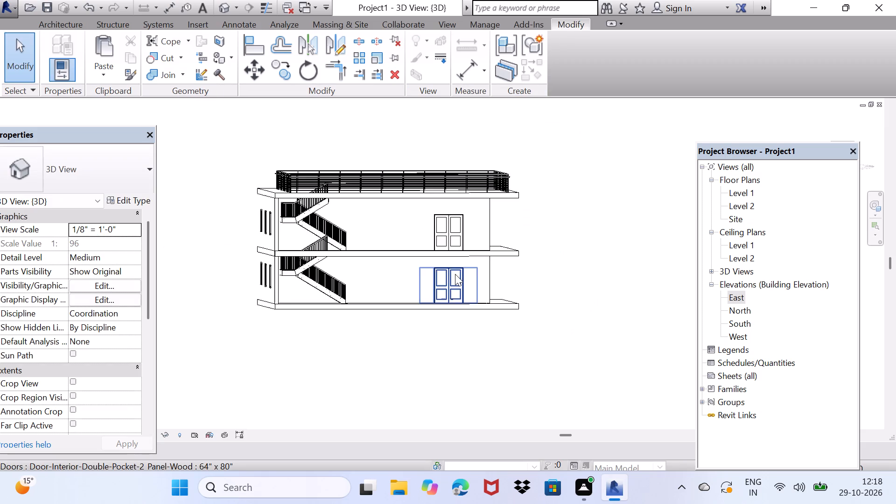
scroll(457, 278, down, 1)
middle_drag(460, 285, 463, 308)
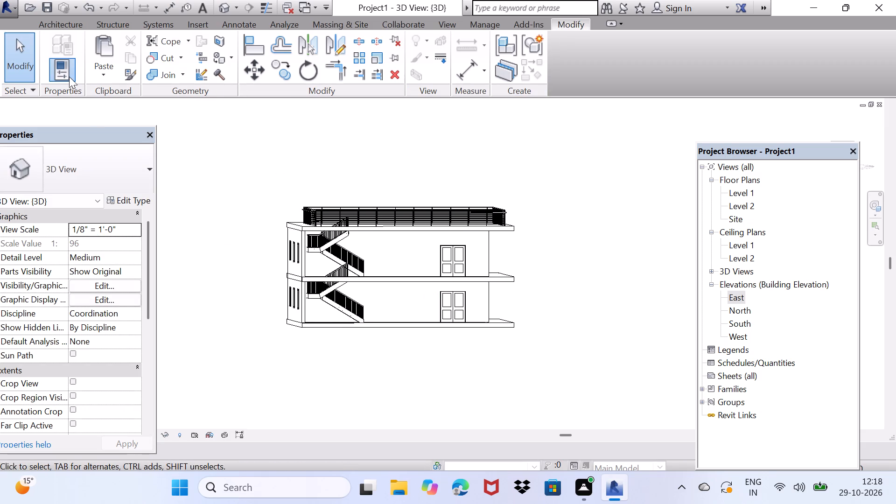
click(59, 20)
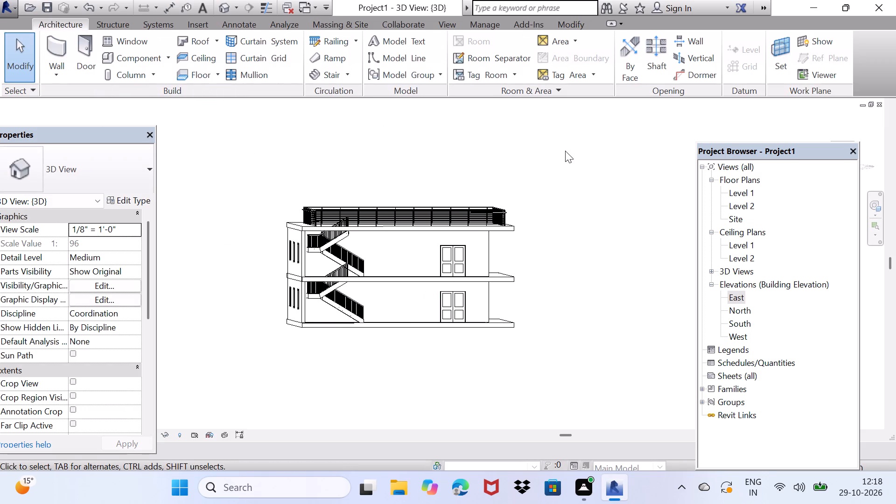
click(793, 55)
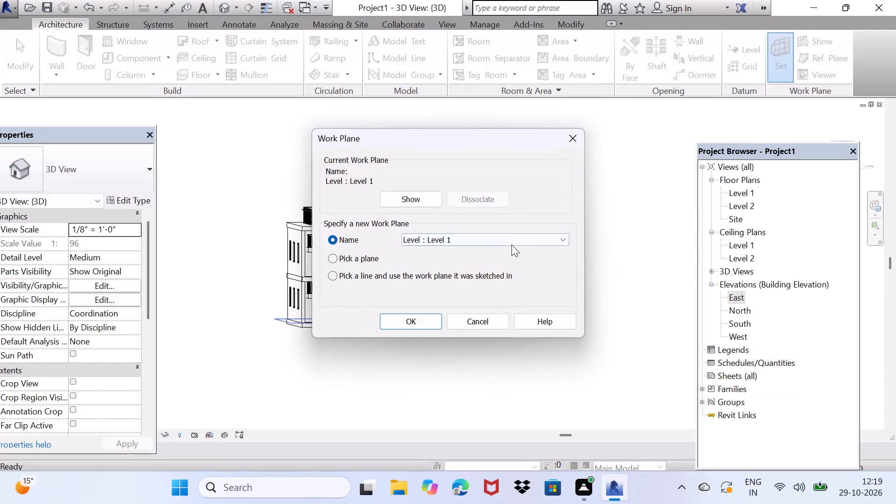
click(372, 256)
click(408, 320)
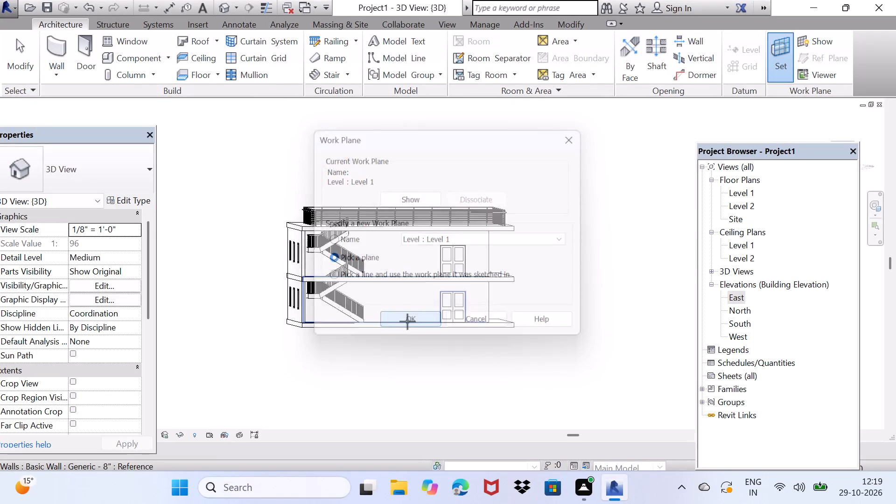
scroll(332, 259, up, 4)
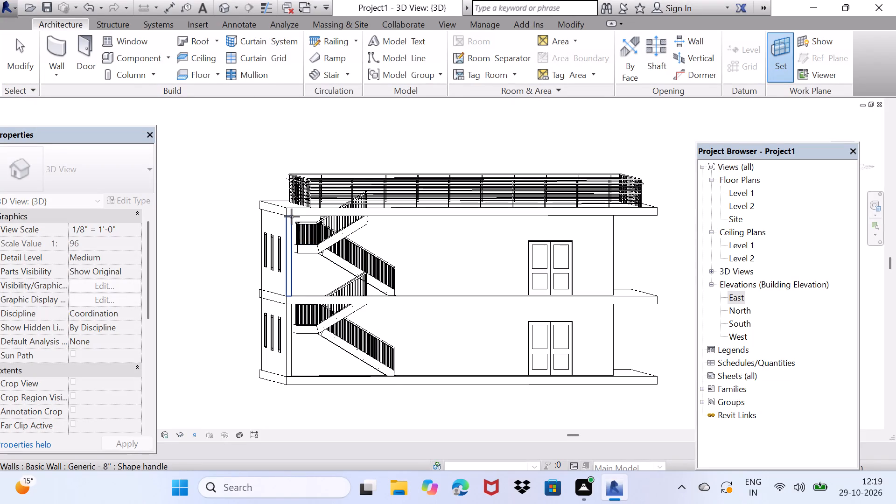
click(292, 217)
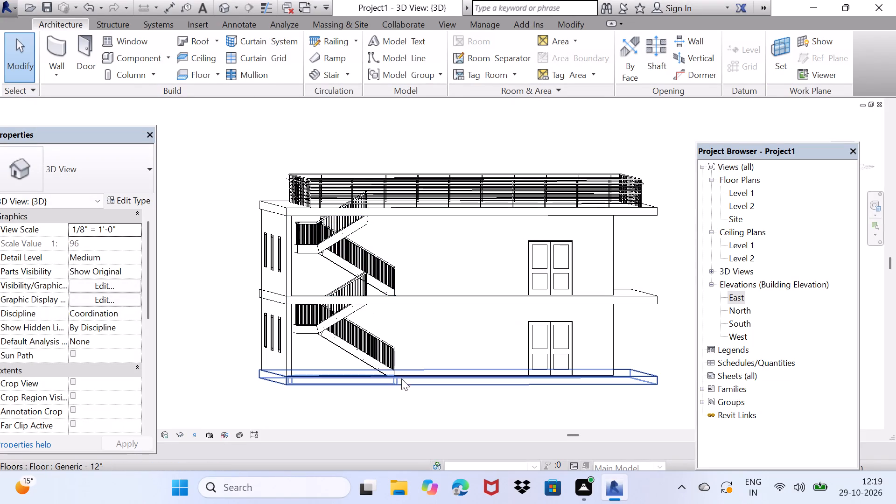
Set a new work plane with Pick a plane, choosing the vertical face beside the ground-storey stair.
click(776, 55)
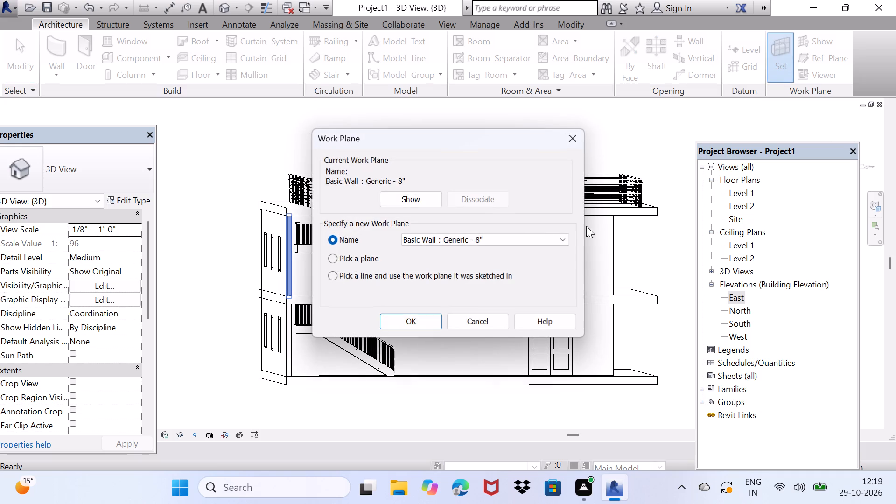
click(362, 257)
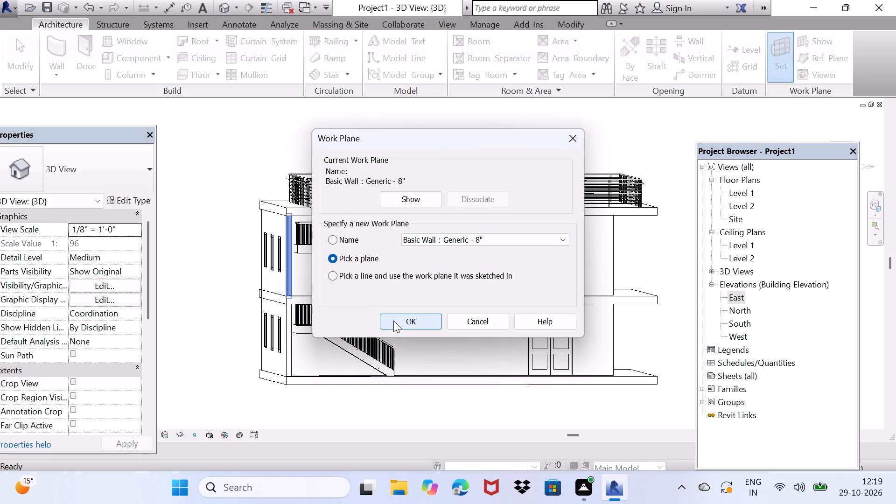
click(393, 322)
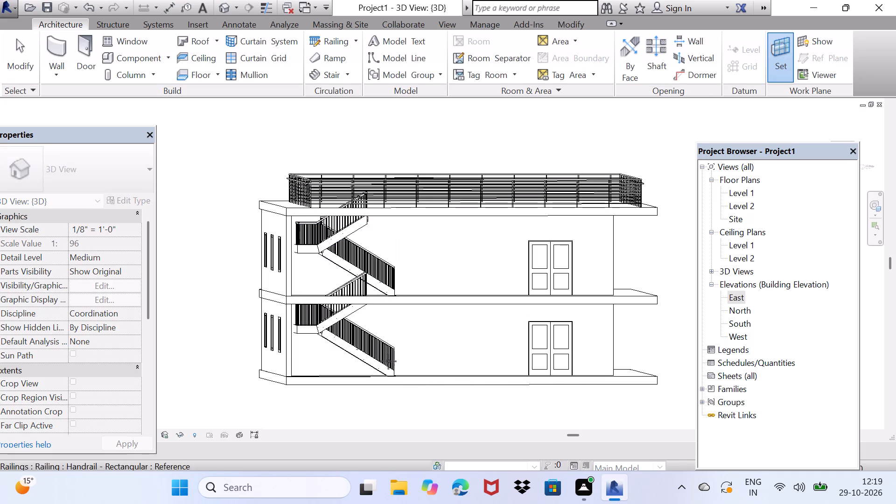
click(777, 52)
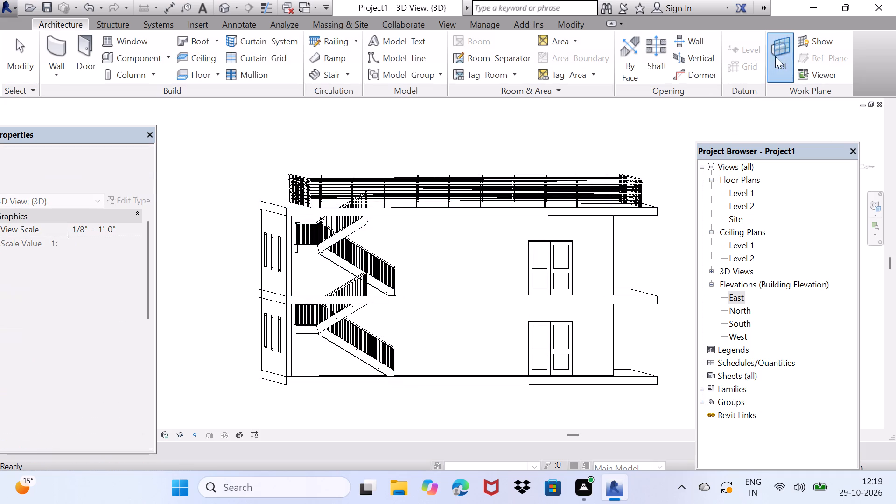
click(371, 257)
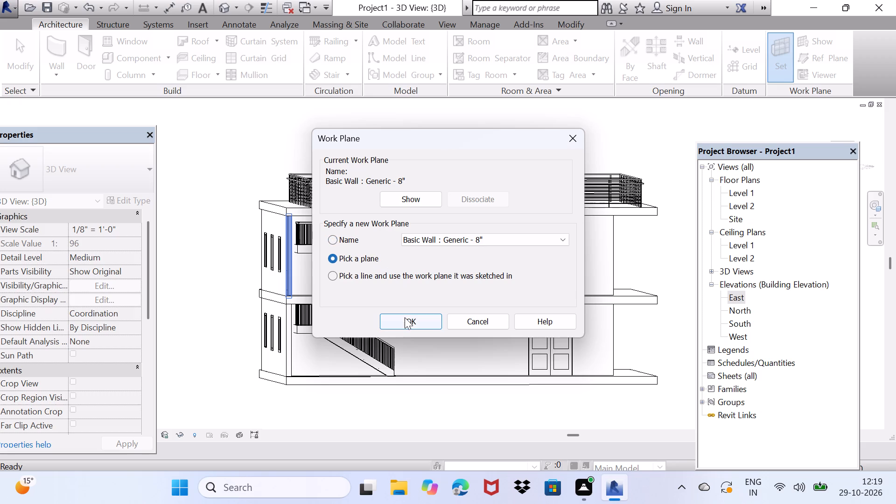
click(408, 334)
drag(408, 318, 412, 319)
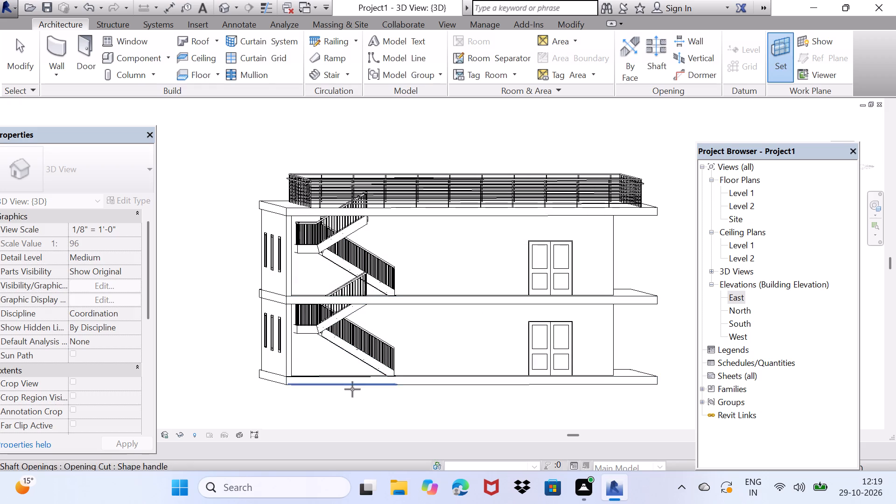
click(293, 340)
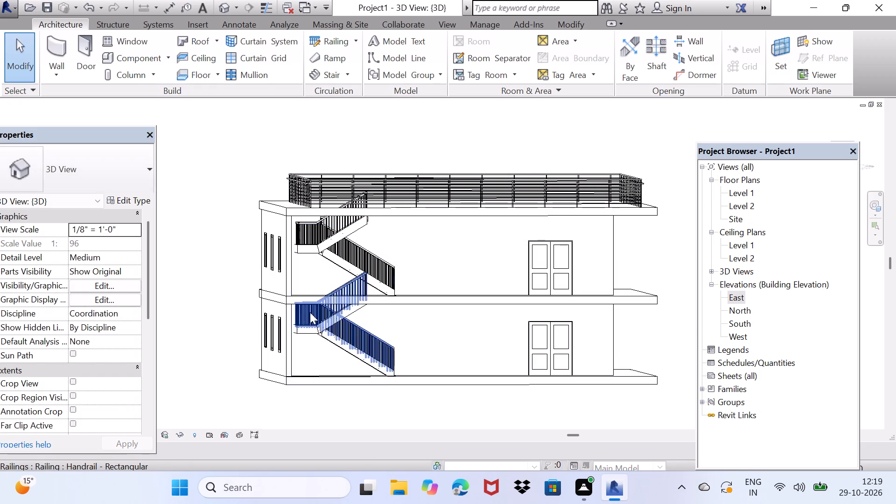
Stretch the top of the stair shaft opening up through the roof slab to an unconnected height of 21' 9 1/2".
scroll(370, 261, up, 3)
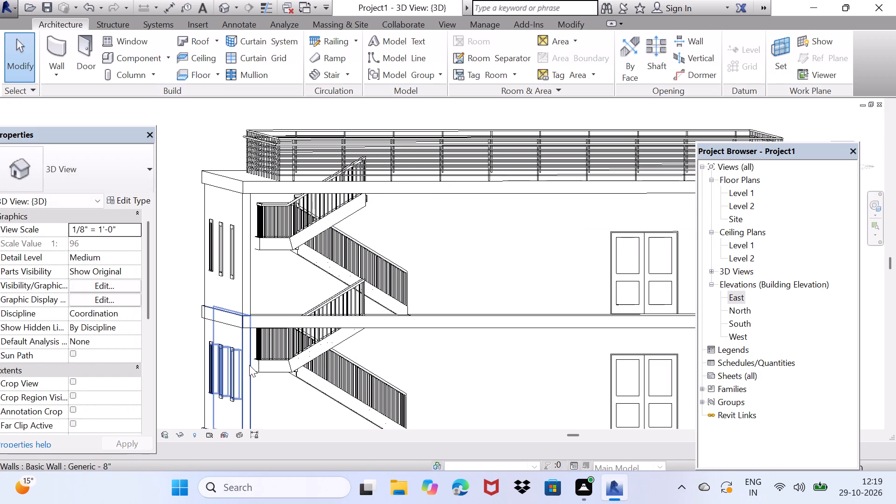
click(253, 358)
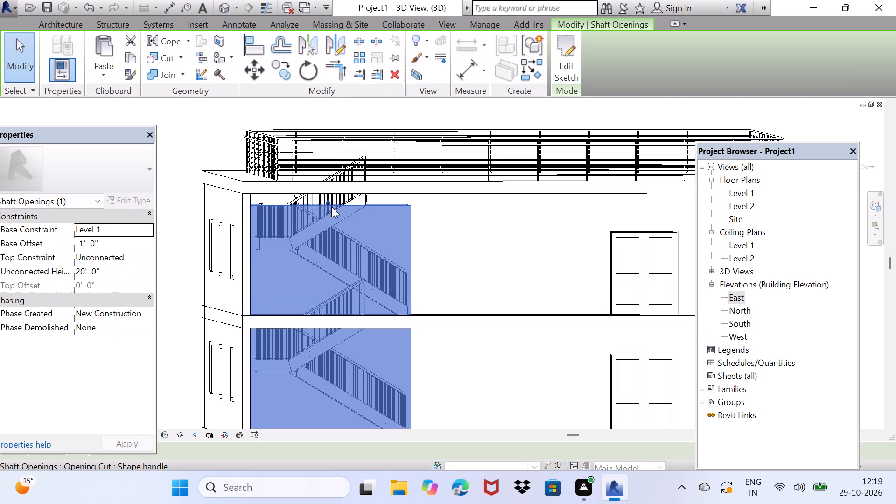
drag(328, 202, 331, 193)
drag(331, 193, 332, 188)
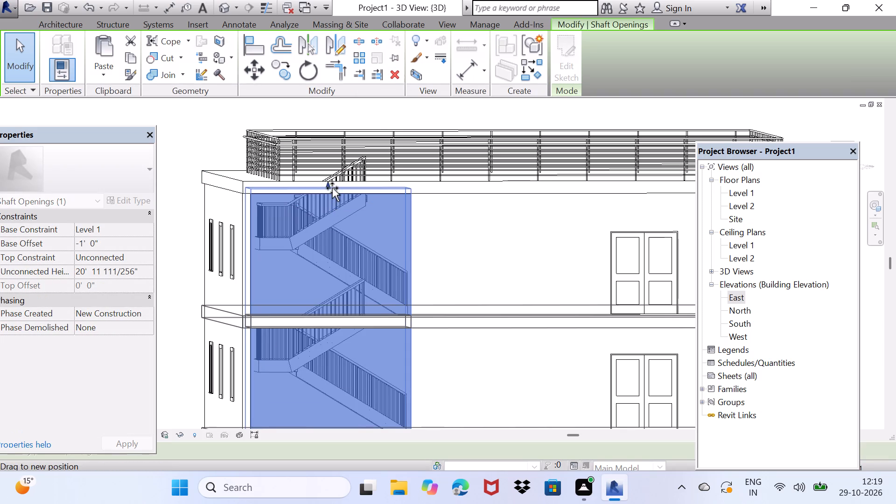
drag(332, 188, 332, 183)
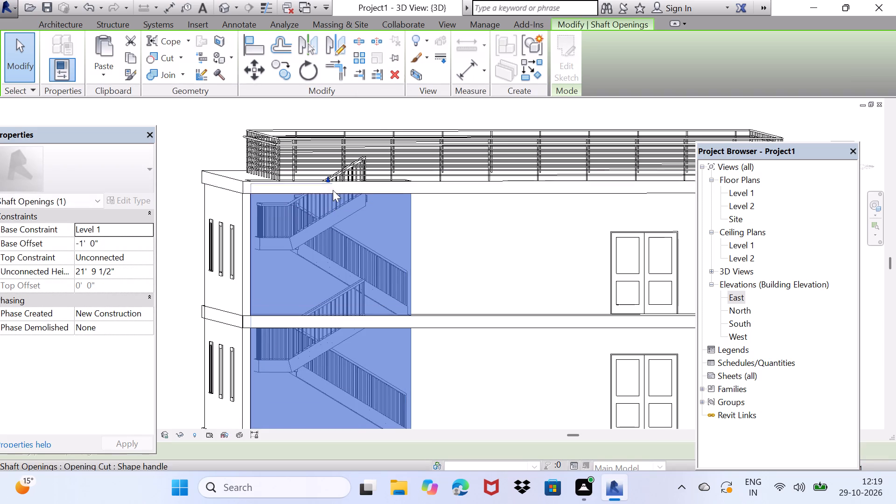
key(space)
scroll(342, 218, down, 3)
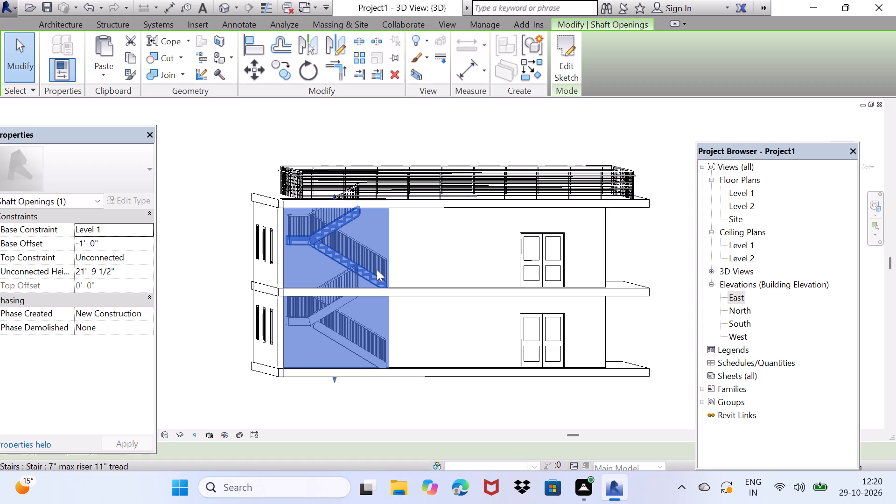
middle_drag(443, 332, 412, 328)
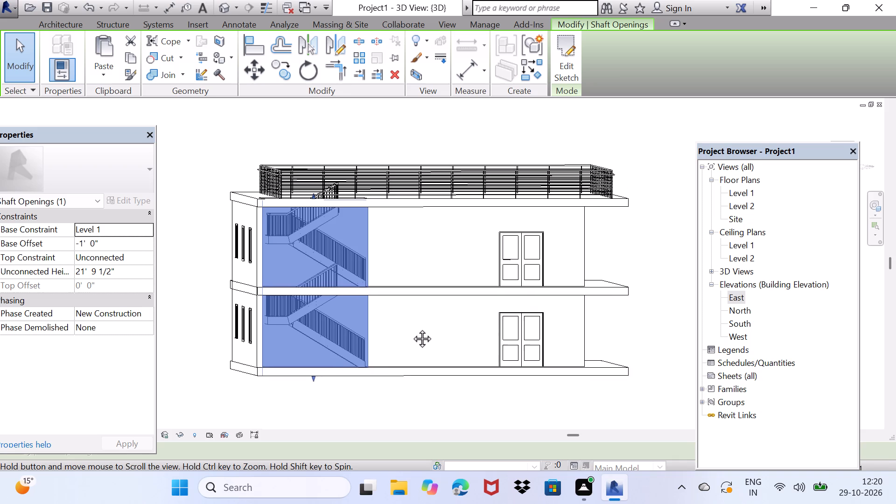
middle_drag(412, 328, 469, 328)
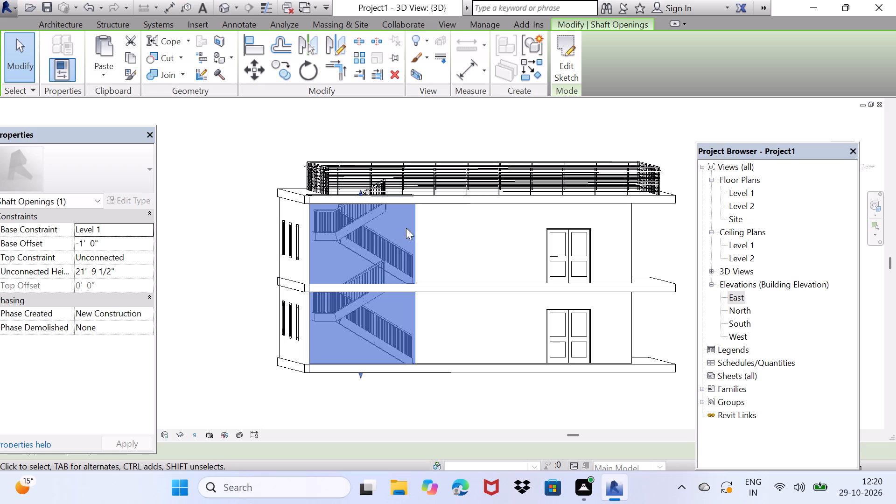
Shift the stairwell shaft opening slightly sideways towards the doors.
click(415, 226)
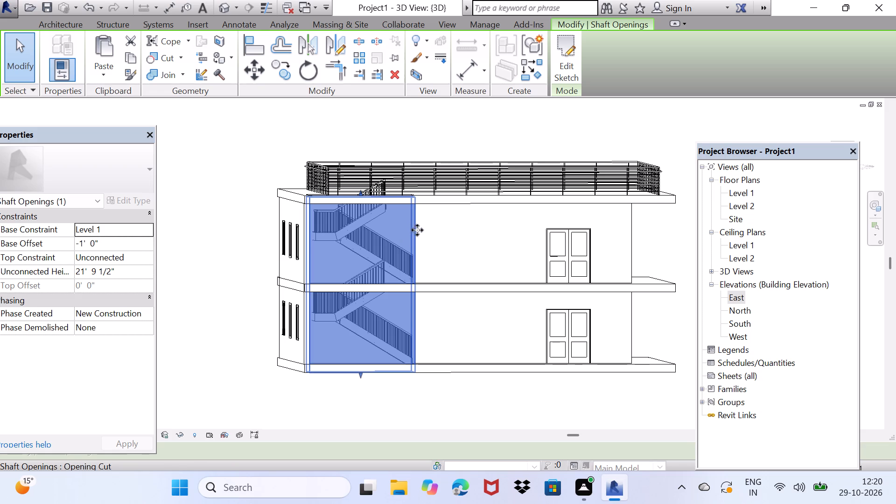
drag(413, 231, 426, 254)
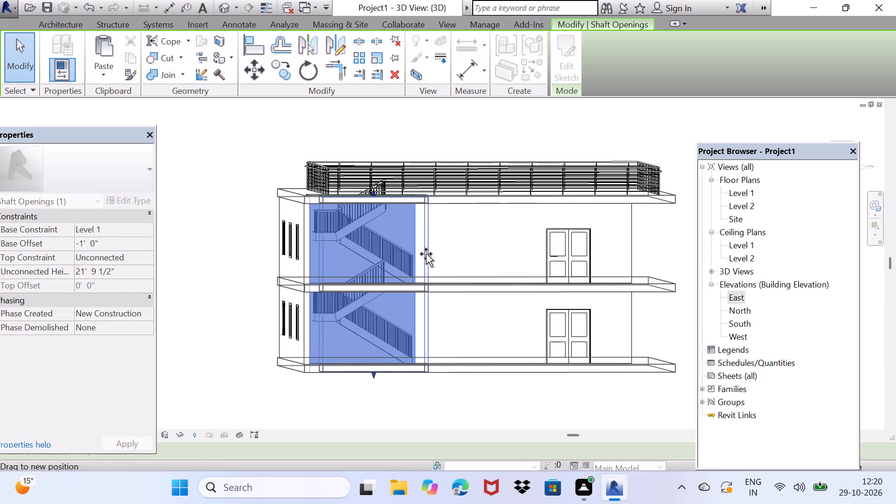
drag(426, 254, 417, 253)
scroll(405, 272, up, 1)
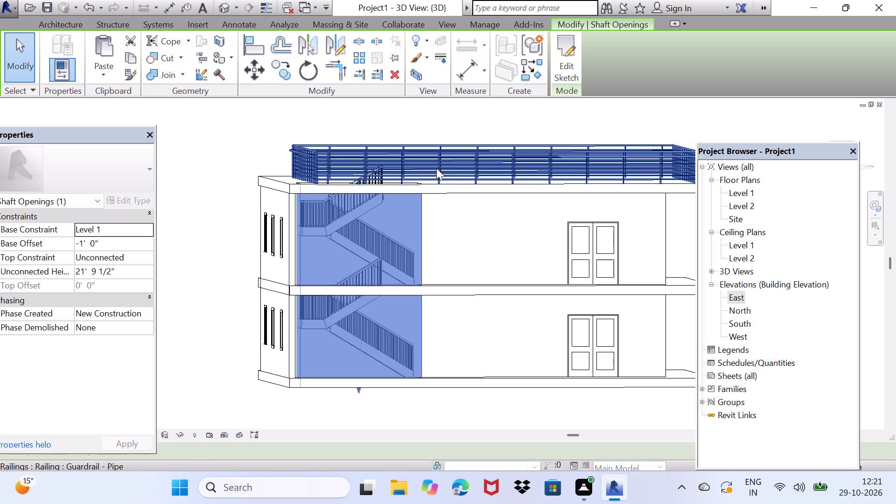
click(305, 325)
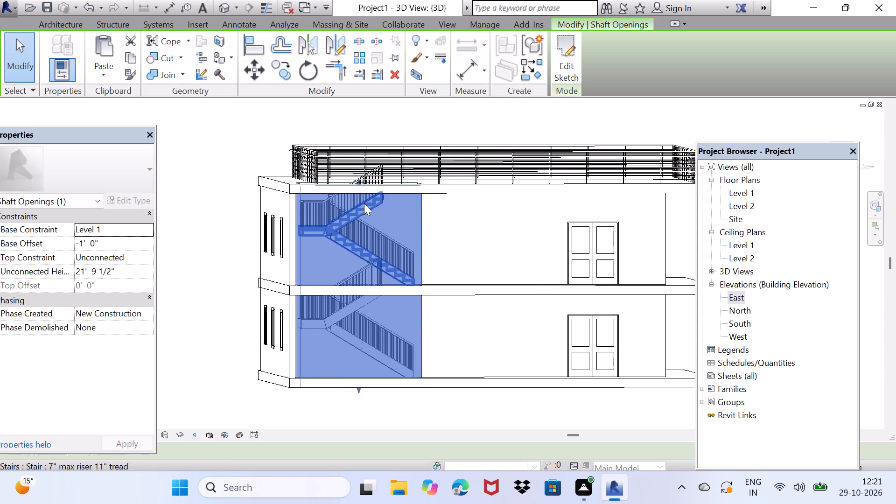
scroll(364, 203, down, 2)
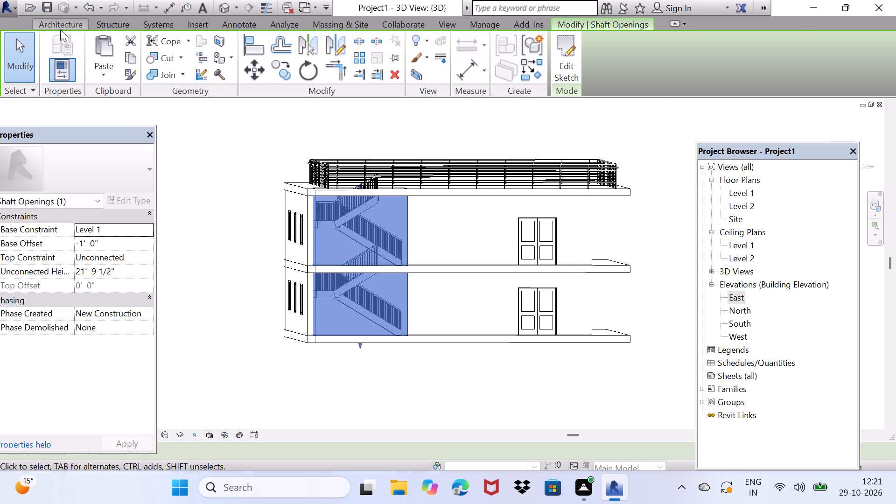
Start an in-place model component in the Furniture category, accepting the default name Furniture 1.
click(64, 21)
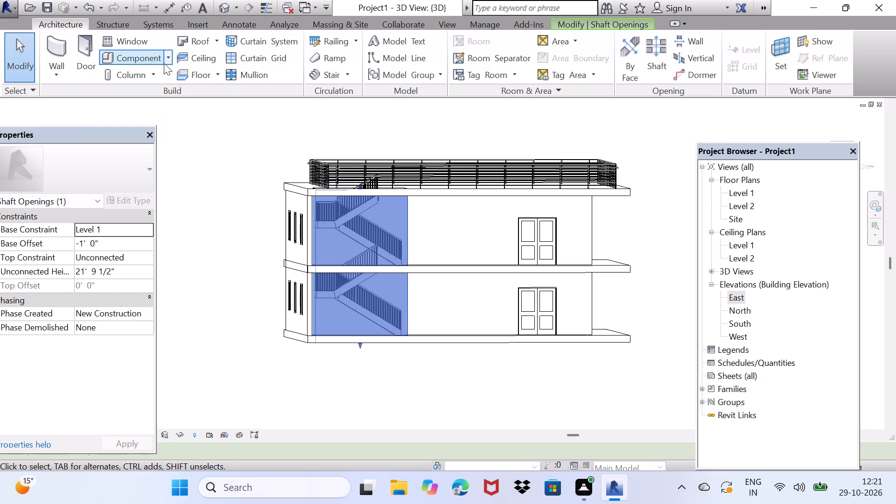
click(169, 58)
click(161, 104)
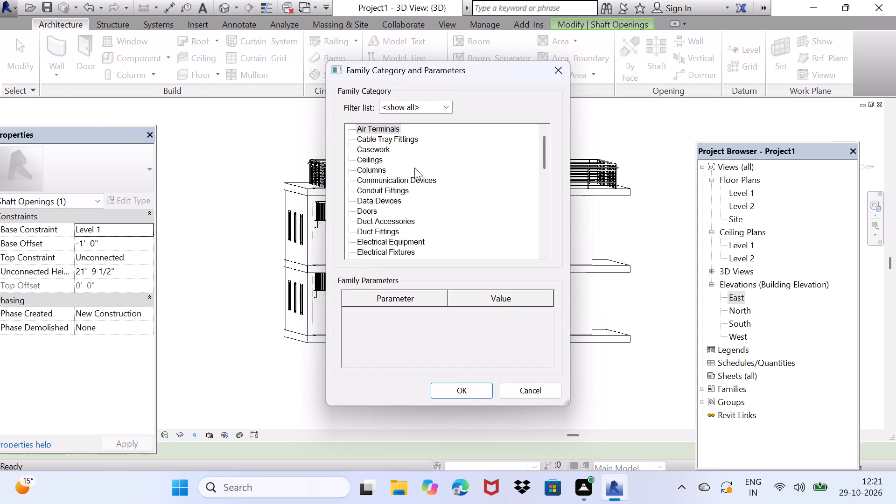
scroll(403, 216, down, 11)
scroll(403, 216, up, 2)
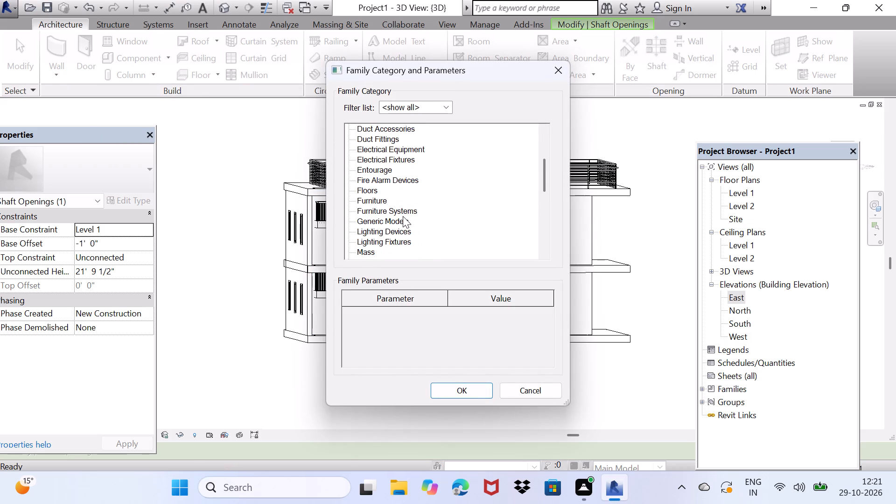
scroll(403, 216, down, 2)
click(388, 177)
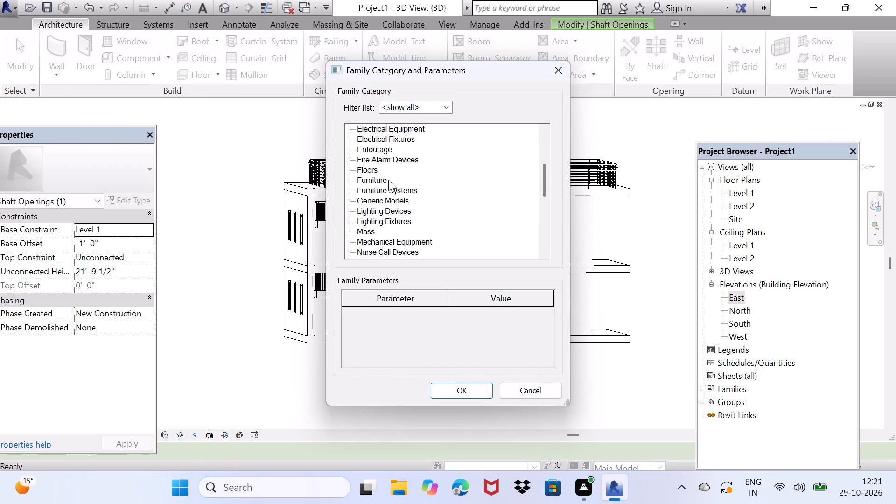
click(363, 178)
click(462, 391)
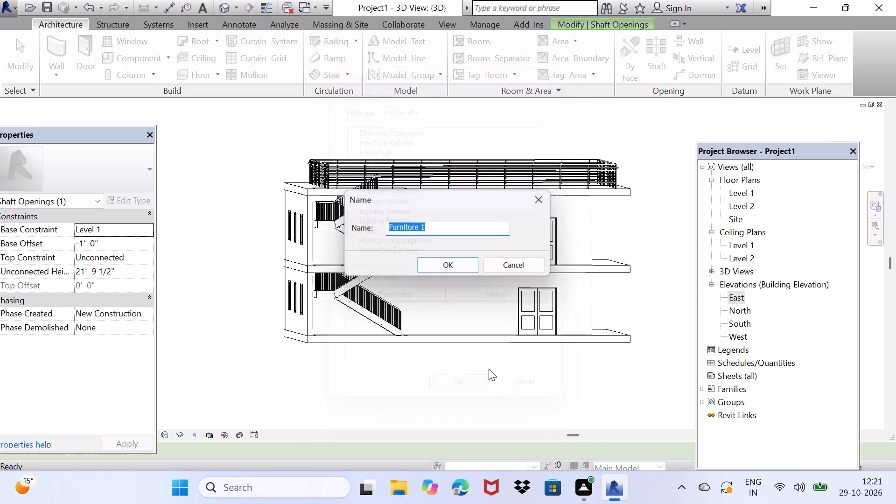
click(459, 266)
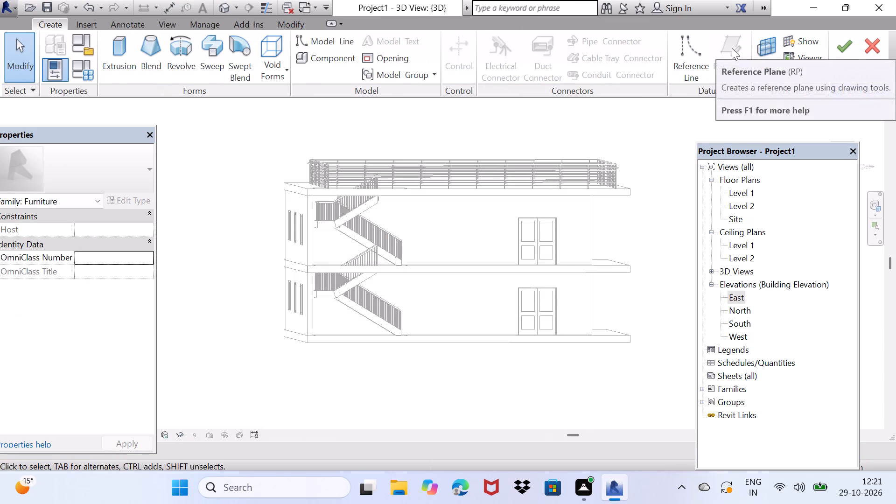
Draw a rectangle of reference lines about 12'-4" by 22'-9" around the staircases, from the roof railing to the ground floor slab.
click(697, 48)
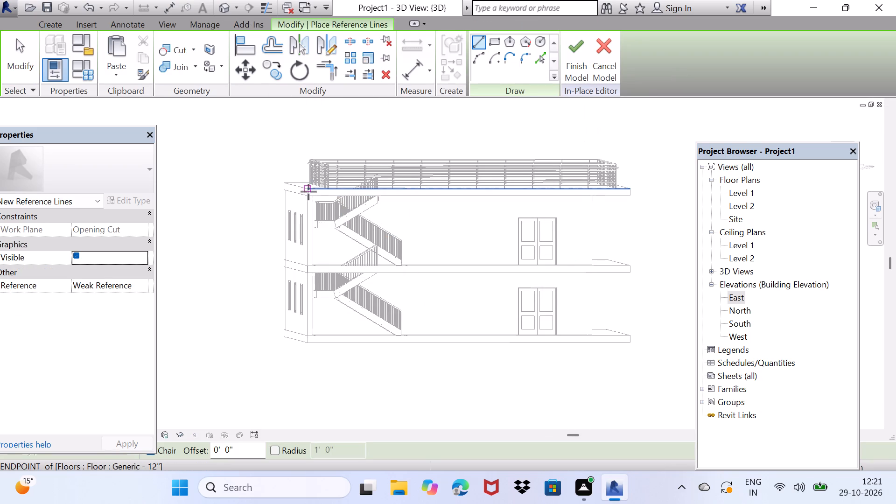
click(308, 192)
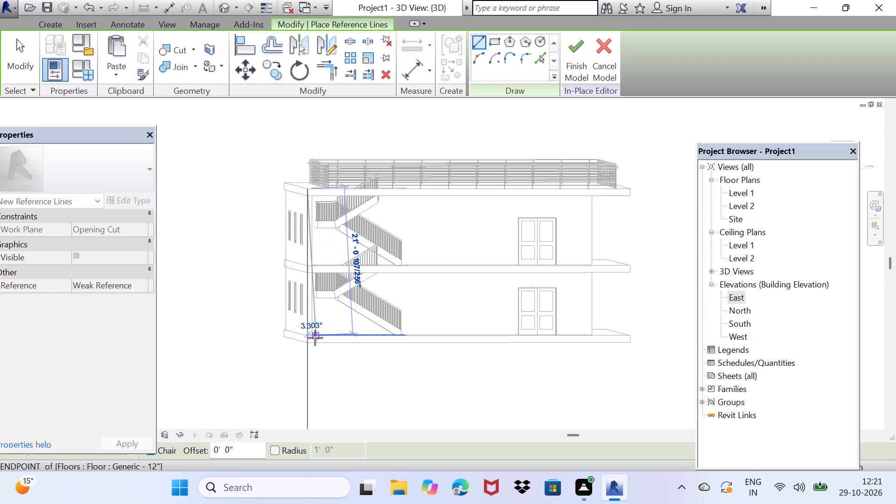
scroll(313, 336, up, 5)
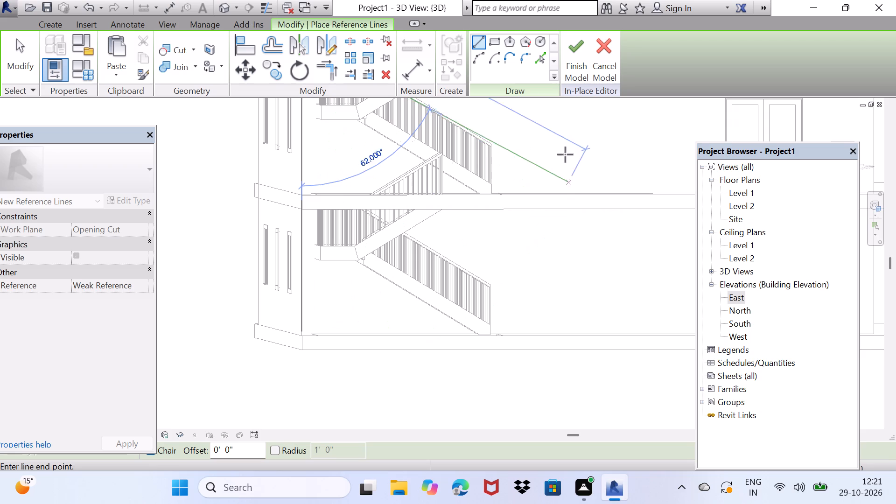
click(495, 42)
scroll(365, 155, down, 3)
middle_drag(349, 161, 306, 249)
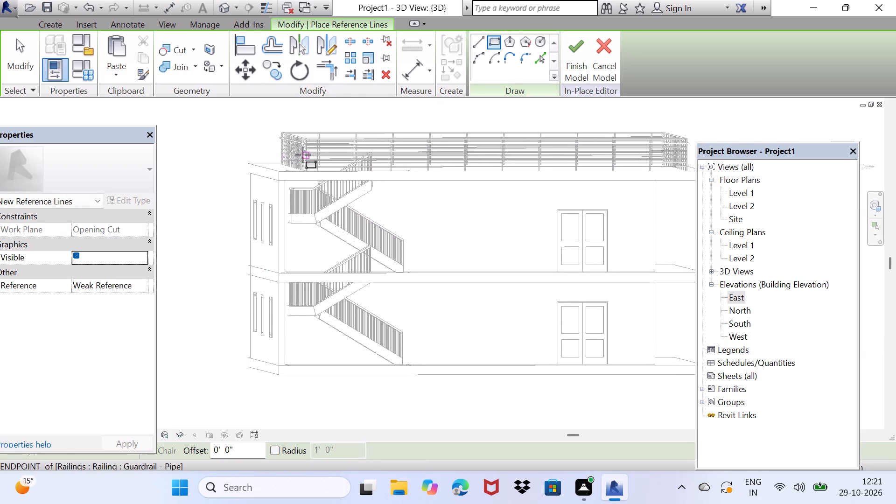
click(297, 155)
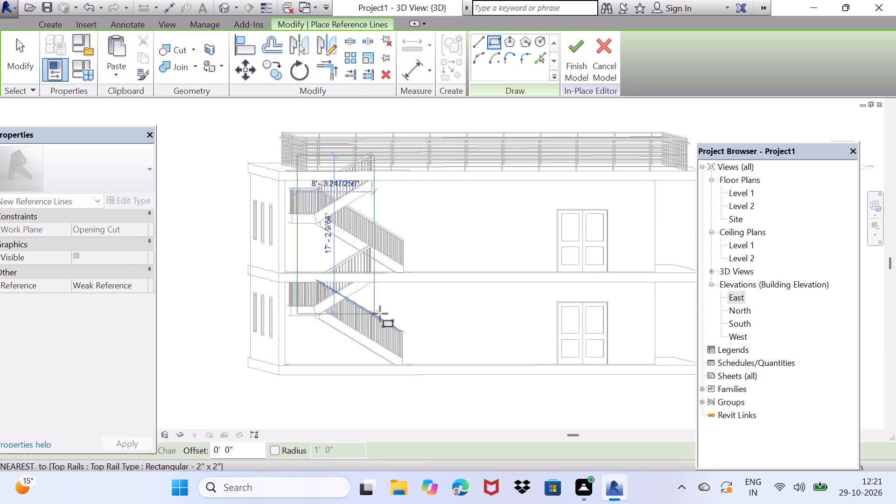
click(412, 364)
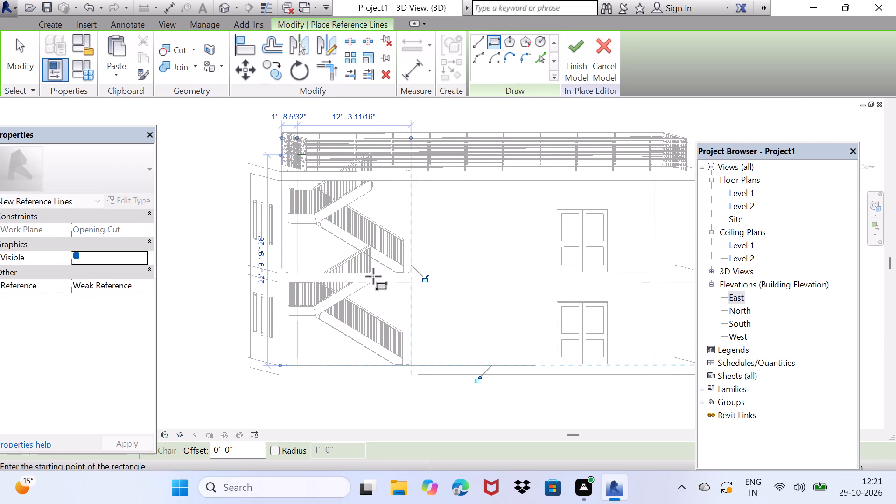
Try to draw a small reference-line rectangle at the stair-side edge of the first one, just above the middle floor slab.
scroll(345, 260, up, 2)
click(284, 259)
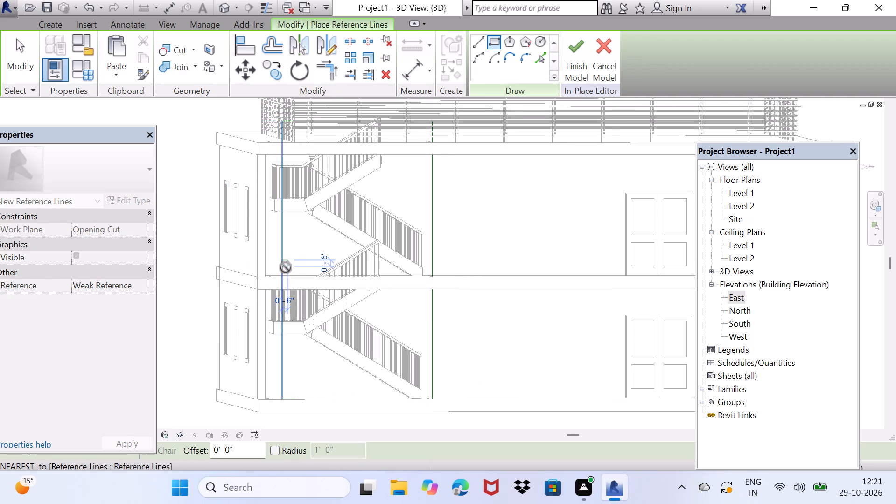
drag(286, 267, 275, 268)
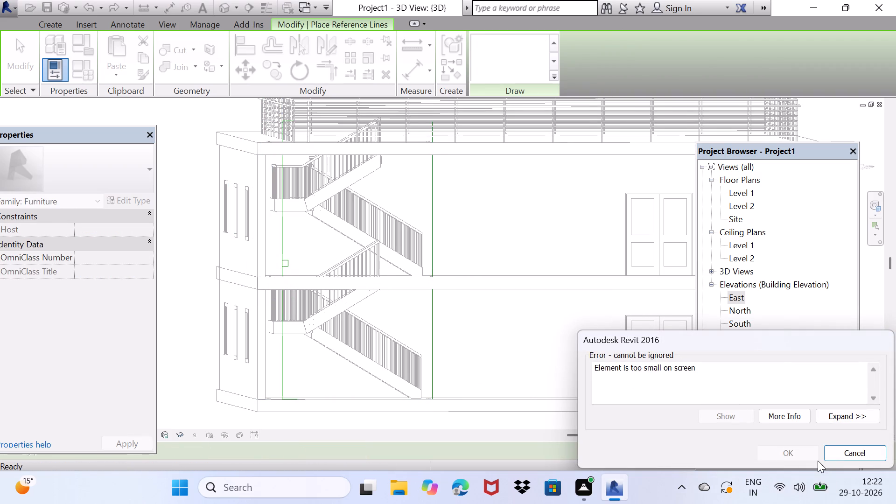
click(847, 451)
Finish the in-place furniture model.
scroll(443, 304, up, 2)
click(488, 41)
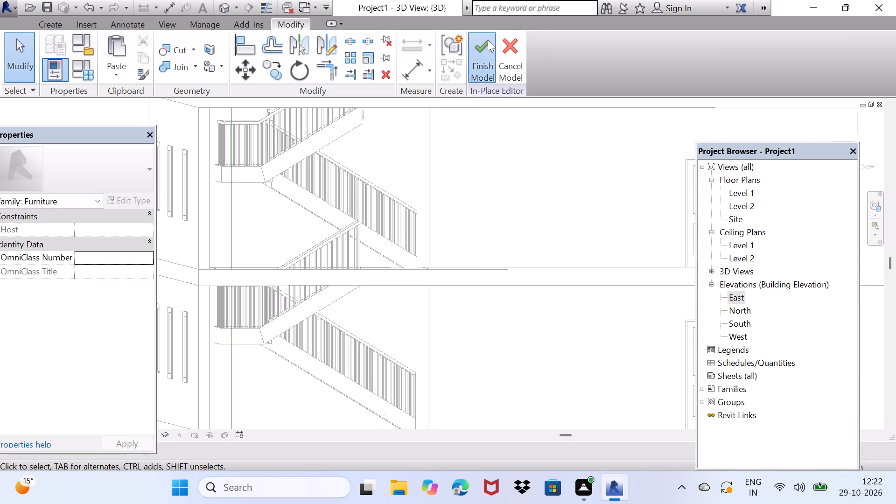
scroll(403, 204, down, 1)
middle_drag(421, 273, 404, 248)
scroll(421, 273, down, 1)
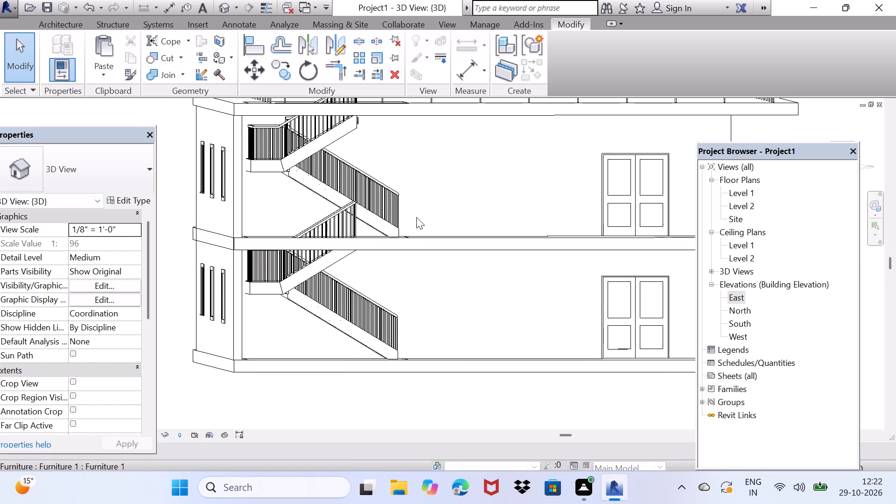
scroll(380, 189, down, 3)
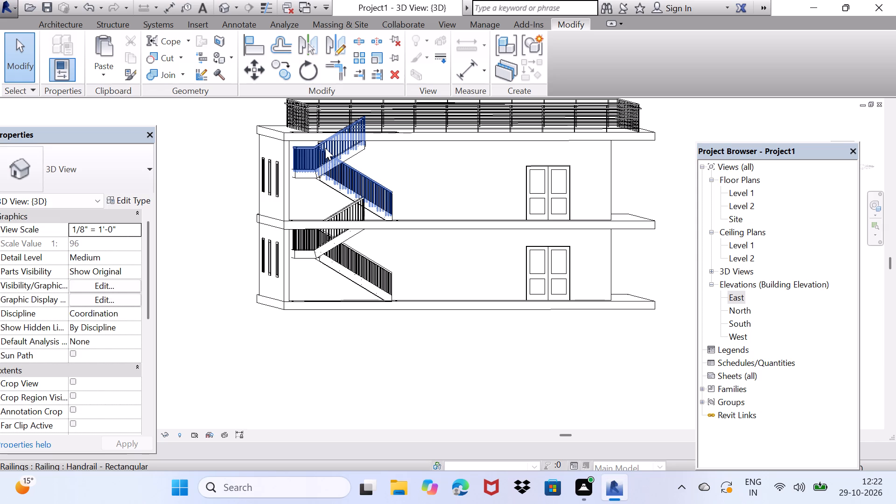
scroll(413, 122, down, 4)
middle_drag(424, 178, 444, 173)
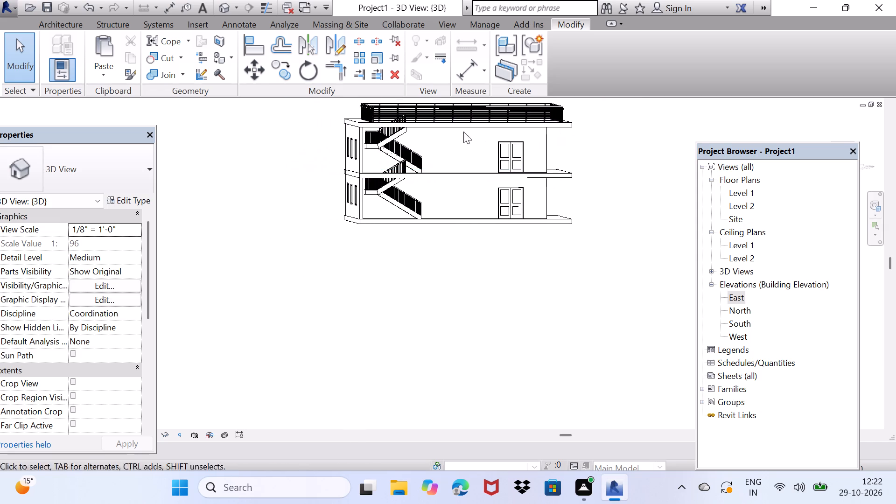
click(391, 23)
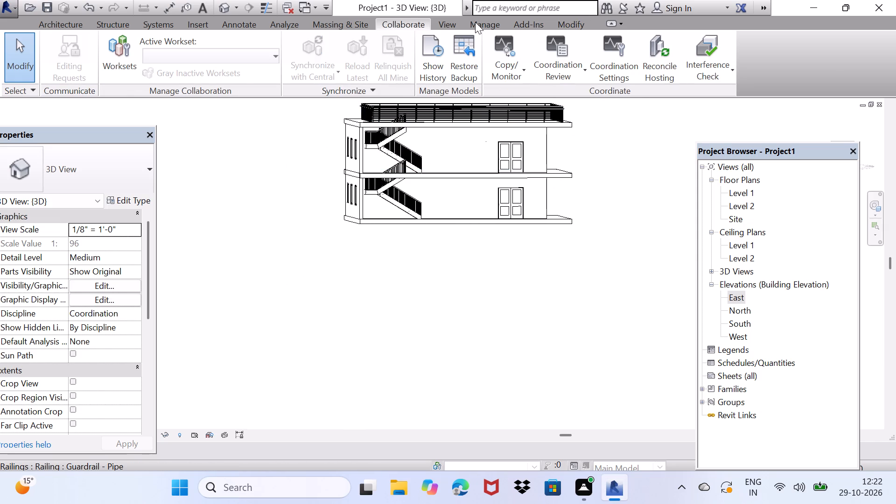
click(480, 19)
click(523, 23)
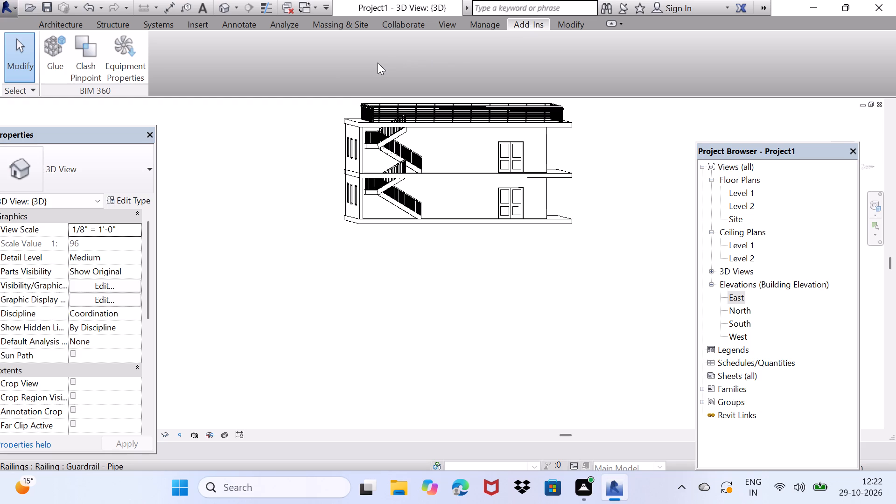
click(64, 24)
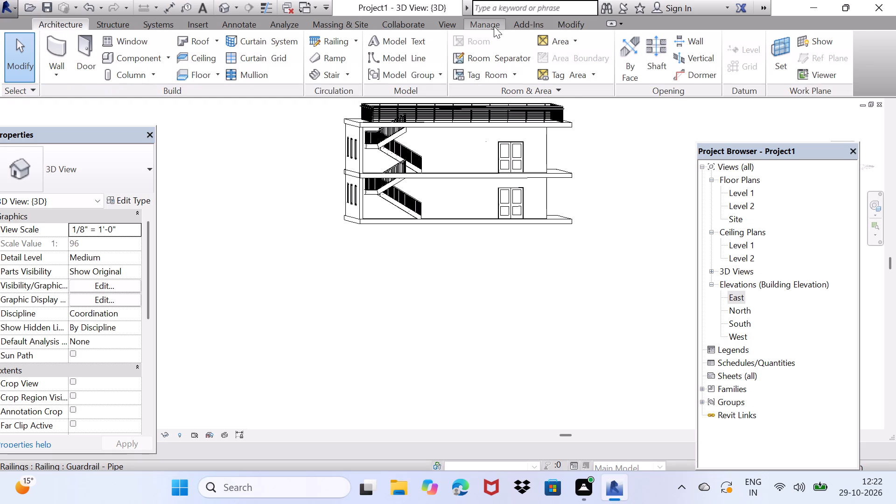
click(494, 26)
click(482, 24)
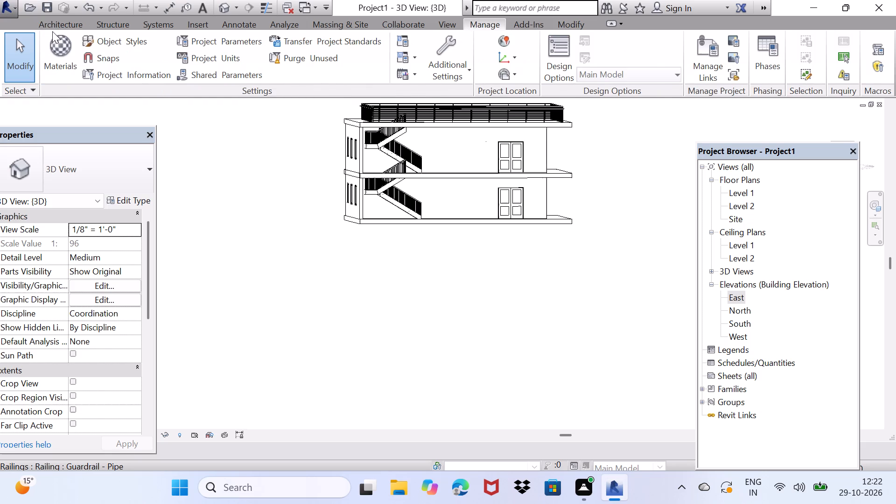
Start the Wall tool with the Basic Wall Generic - 8" type and choose rectangle as the drawing shape.
click(56, 21)
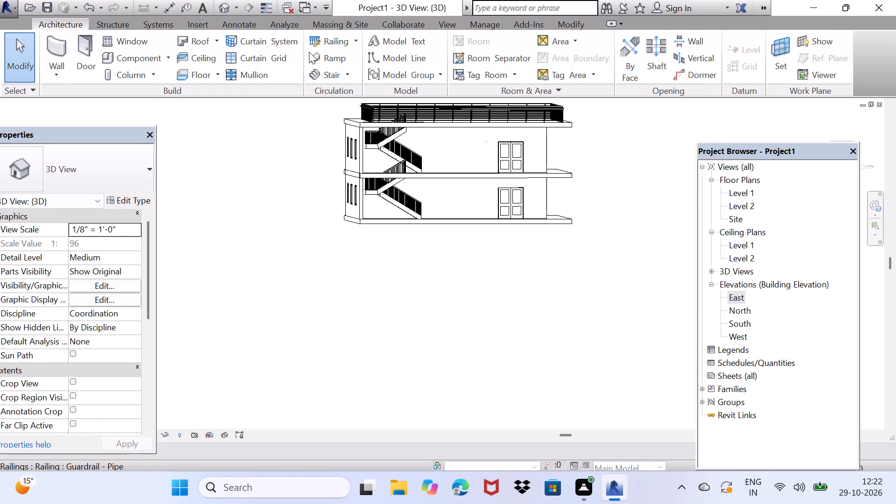
click(53, 49)
middle_drag(392, 97, 387, 132)
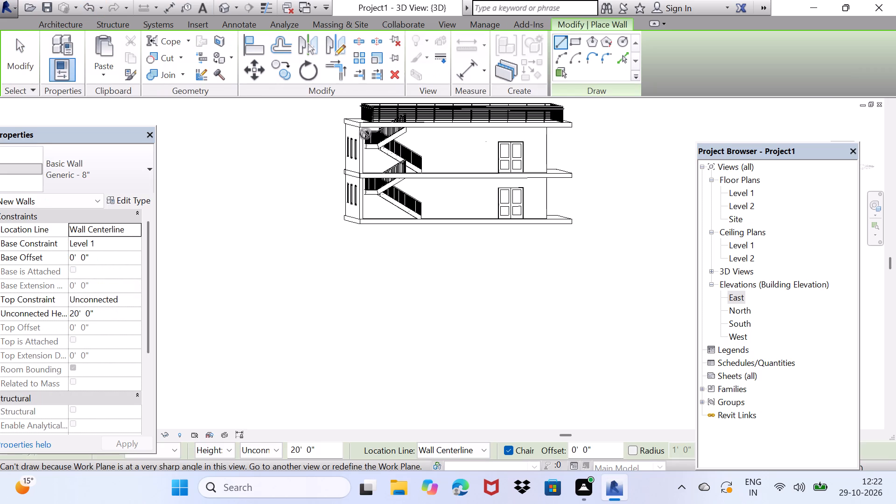
scroll(500, 120, down, 2)
middle_drag(466, 141, 380, 197)
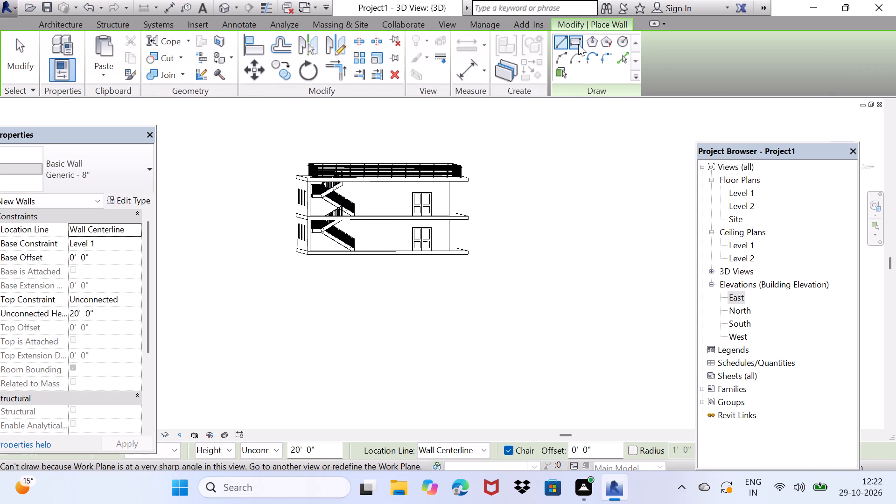
click(578, 44)
scroll(514, 70, up, 2)
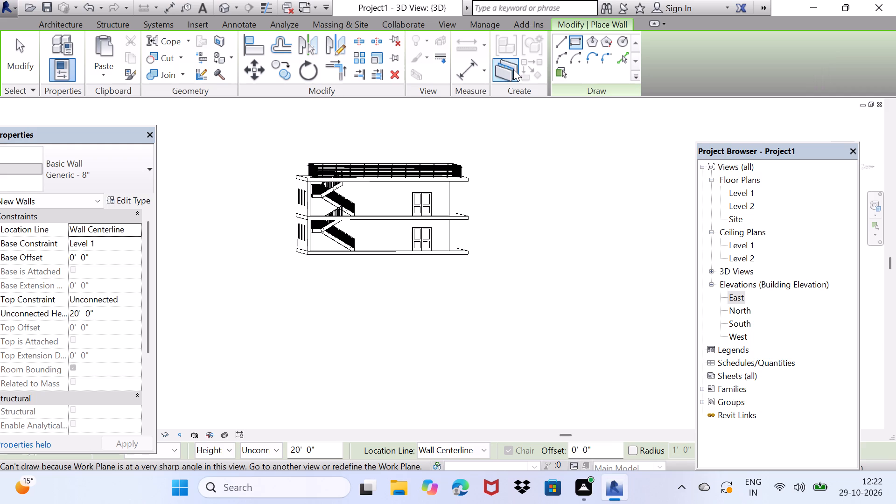
scroll(558, 45, up, 3)
click(586, 40)
triple_click(578, 42)
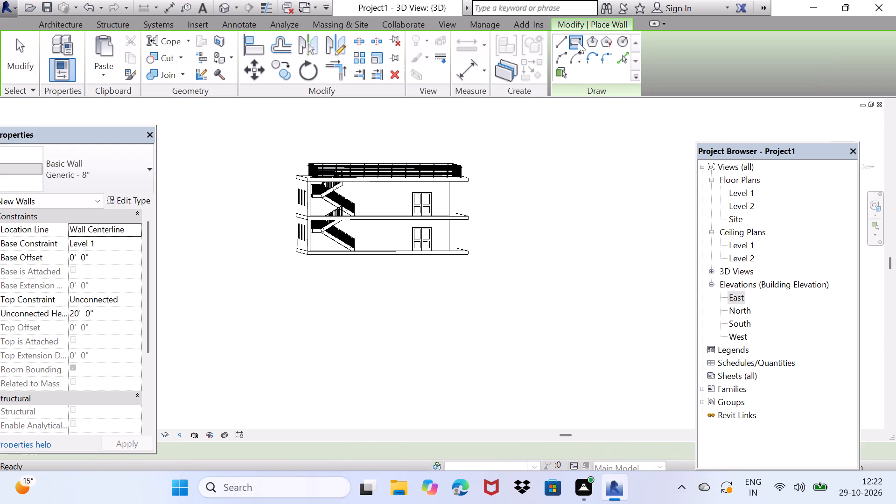
click(578, 42)
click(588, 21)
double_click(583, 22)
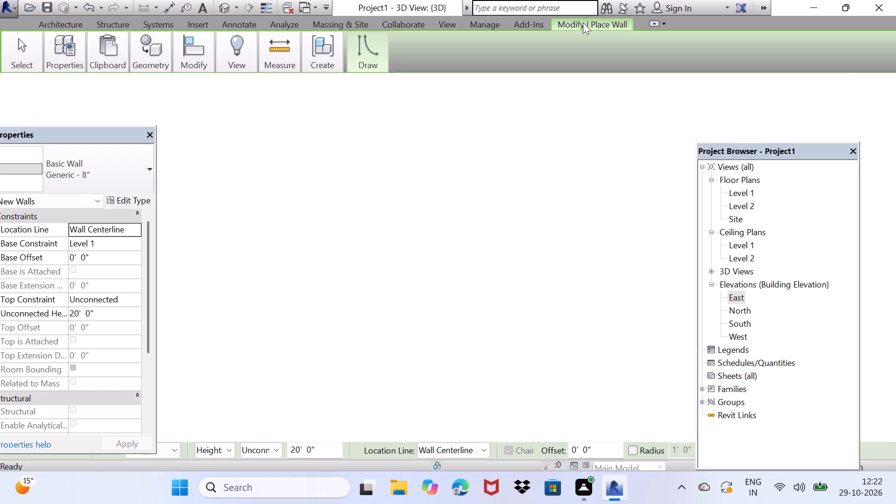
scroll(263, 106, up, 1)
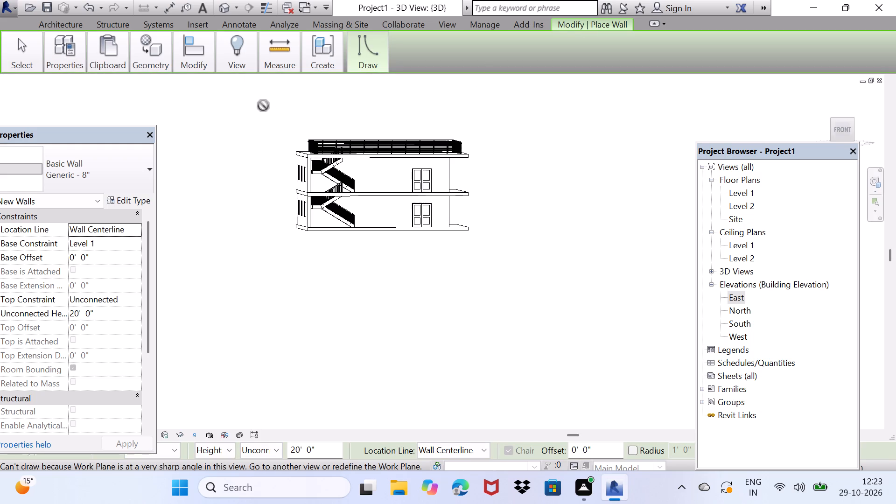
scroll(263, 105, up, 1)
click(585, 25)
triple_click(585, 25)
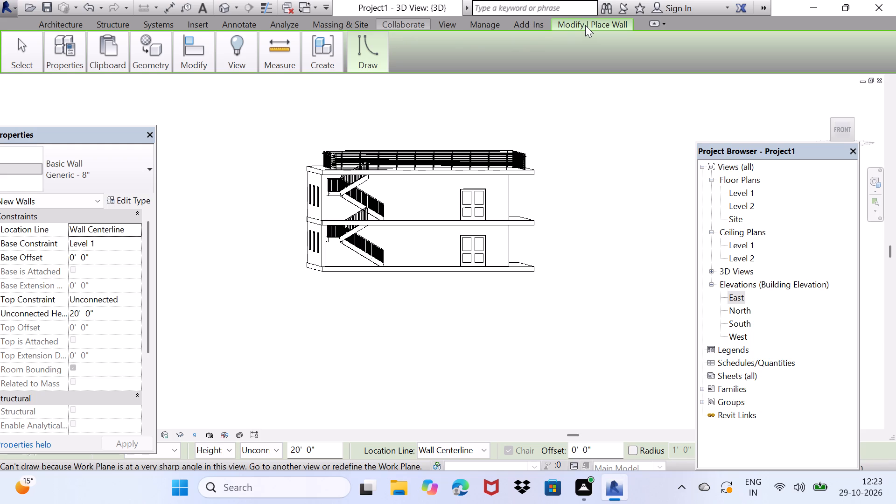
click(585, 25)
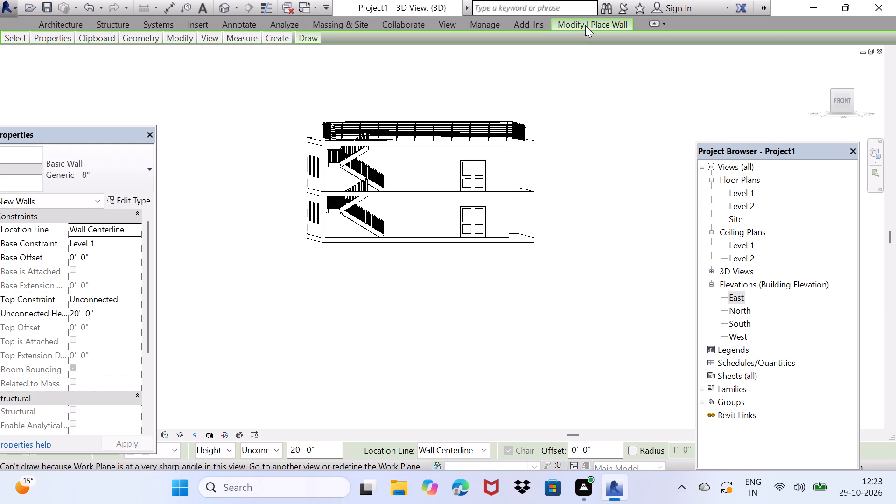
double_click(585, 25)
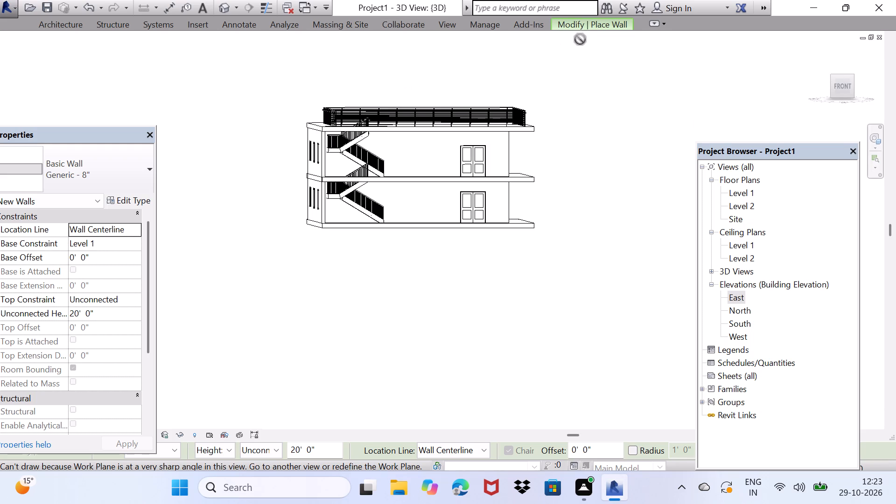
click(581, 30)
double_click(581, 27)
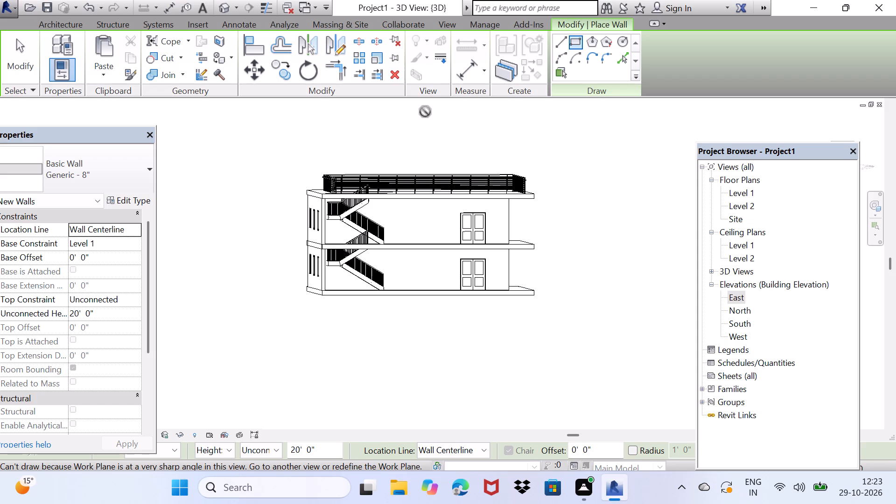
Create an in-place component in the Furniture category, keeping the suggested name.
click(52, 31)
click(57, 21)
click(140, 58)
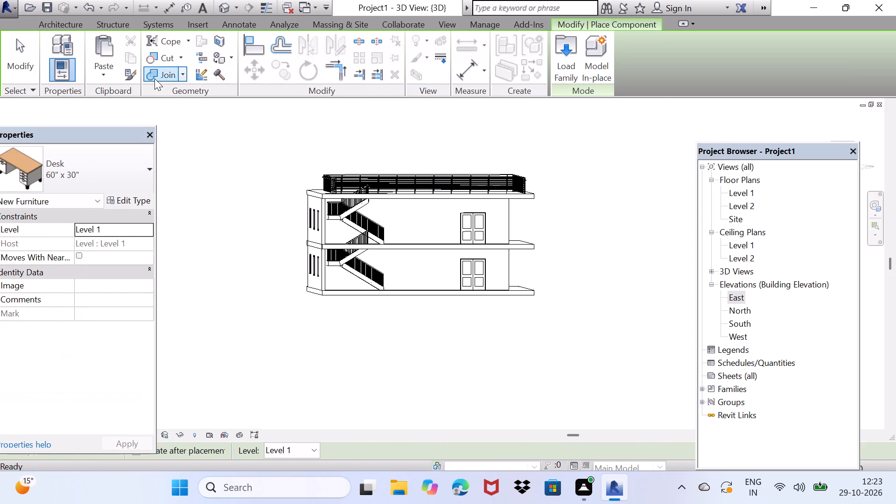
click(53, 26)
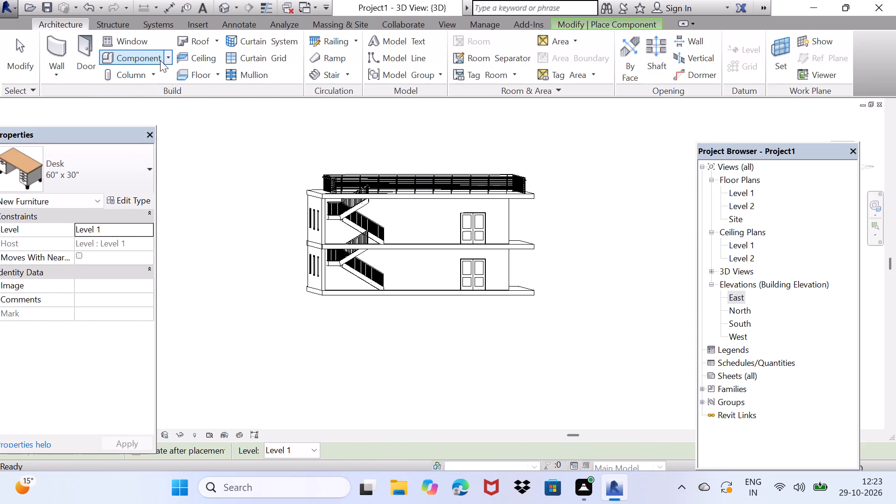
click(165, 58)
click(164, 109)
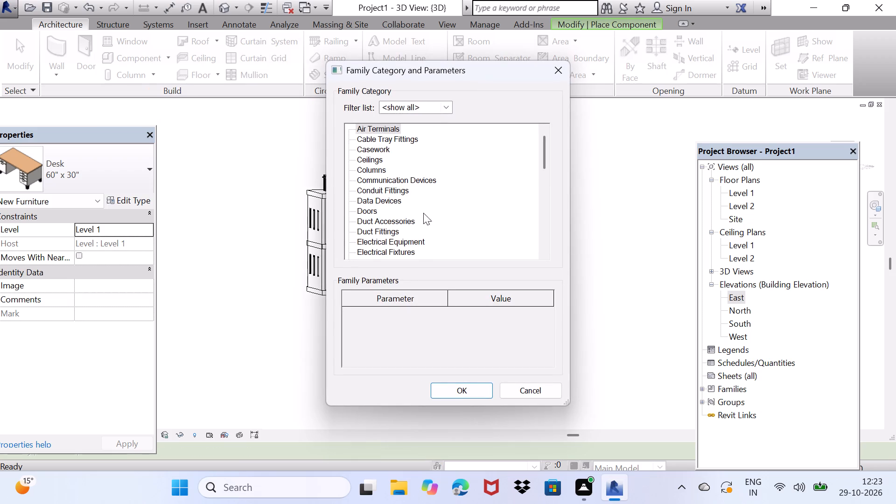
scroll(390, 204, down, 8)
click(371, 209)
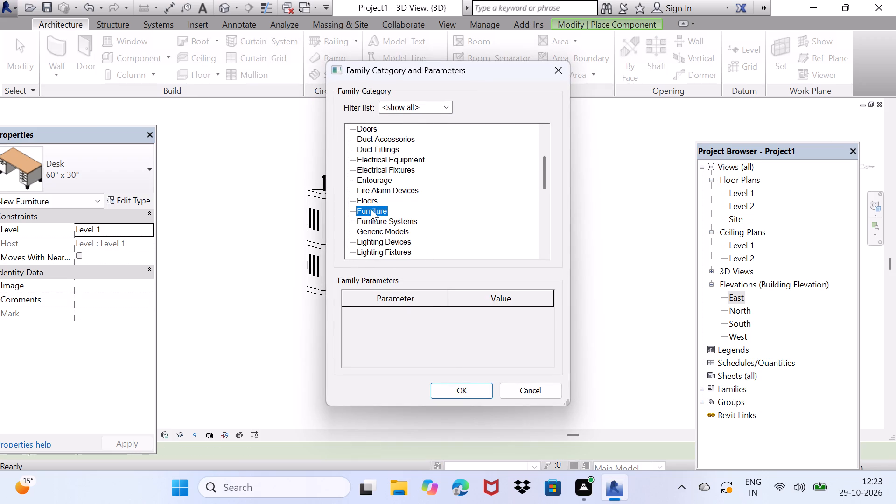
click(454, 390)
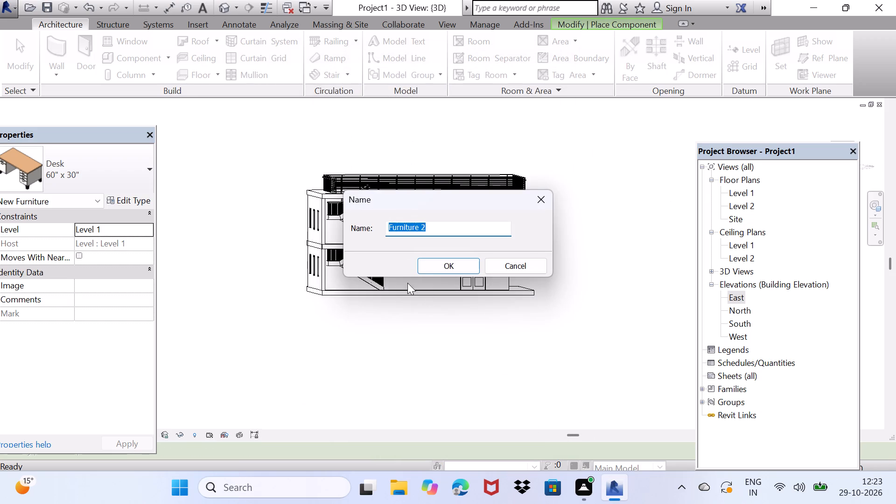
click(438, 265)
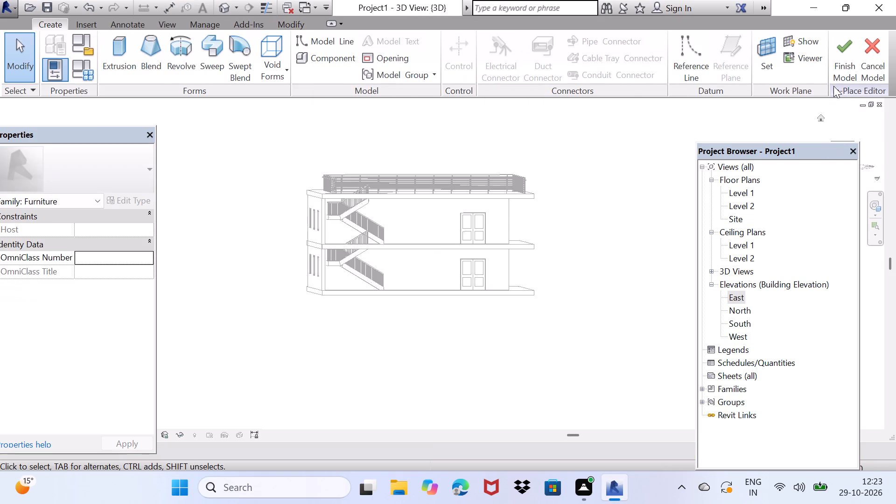
Show the work plane and stretch its narrow grid across the full width of the upper-storey staircase.
click(793, 42)
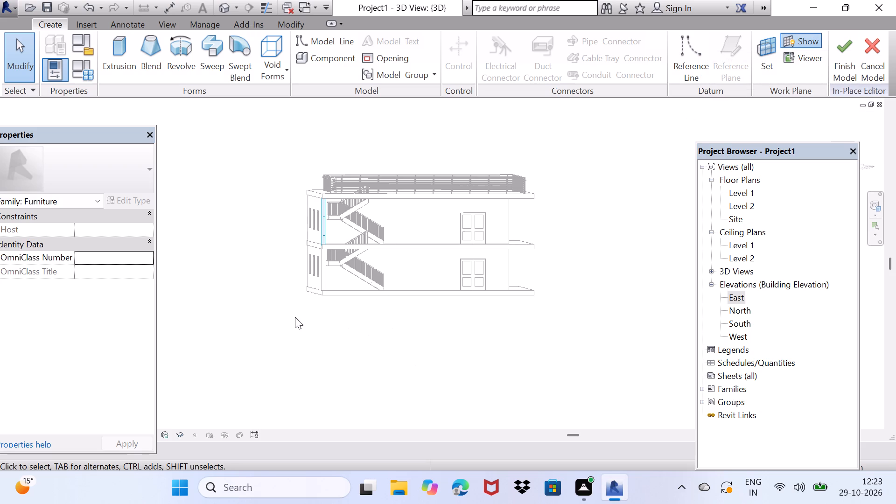
click(294, 317)
scroll(321, 239, up, 2)
click(325, 227)
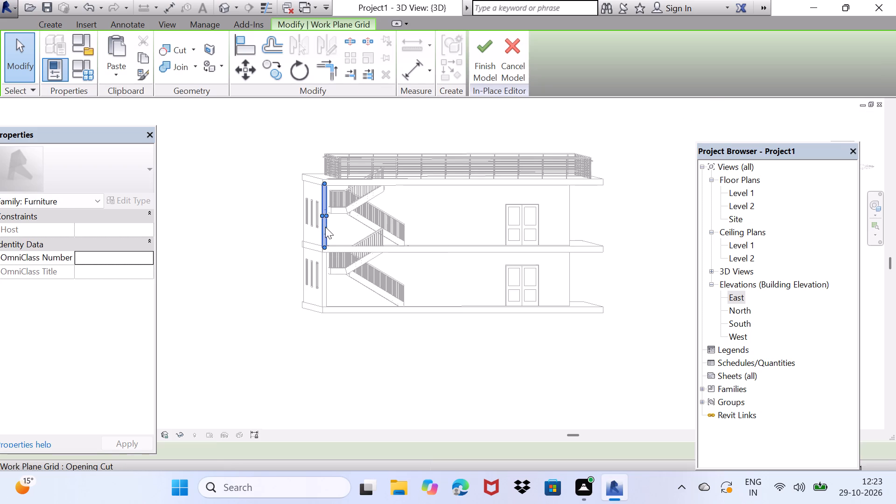
scroll(326, 217, up, 5)
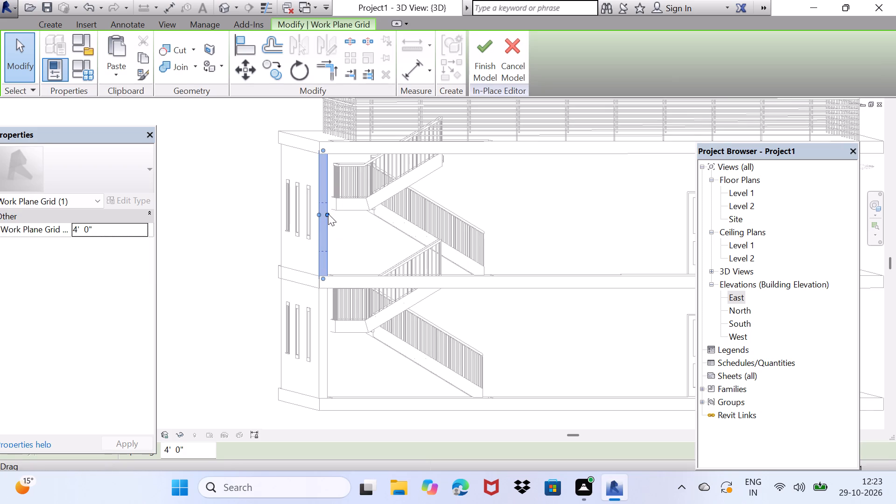
drag(328, 214, 458, 220)
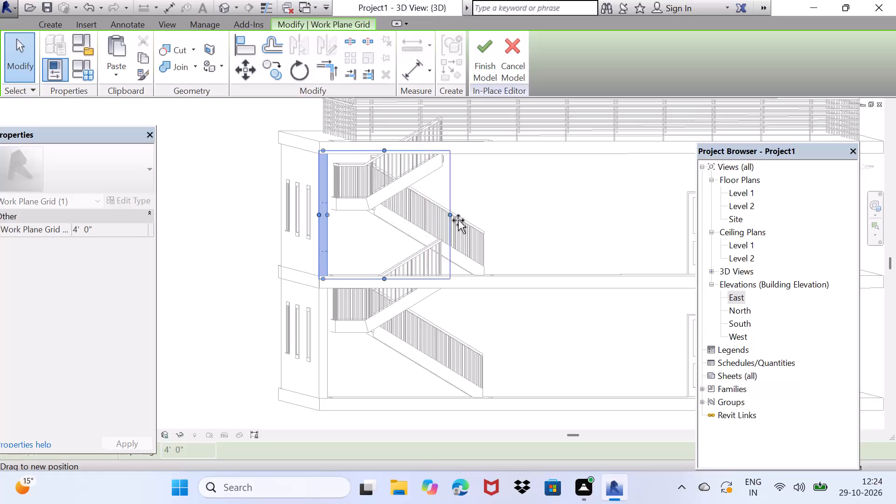
drag(458, 220, 500, 220)
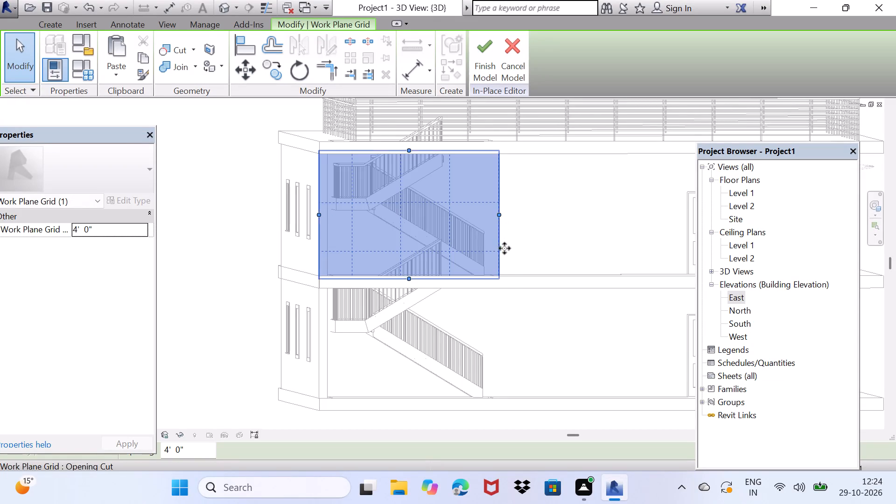
Move the work plane grid down one storey so it covers the ground-floor staircase.
scroll(506, 274, down, 2)
scroll(502, 279, up, 1)
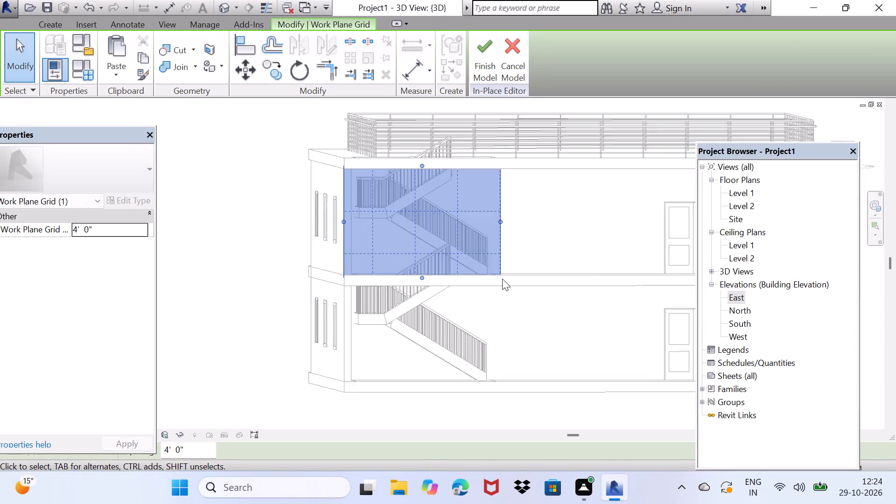
scroll(502, 279, up, 1)
click(501, 268)
drag(500, 271, 502, 282)
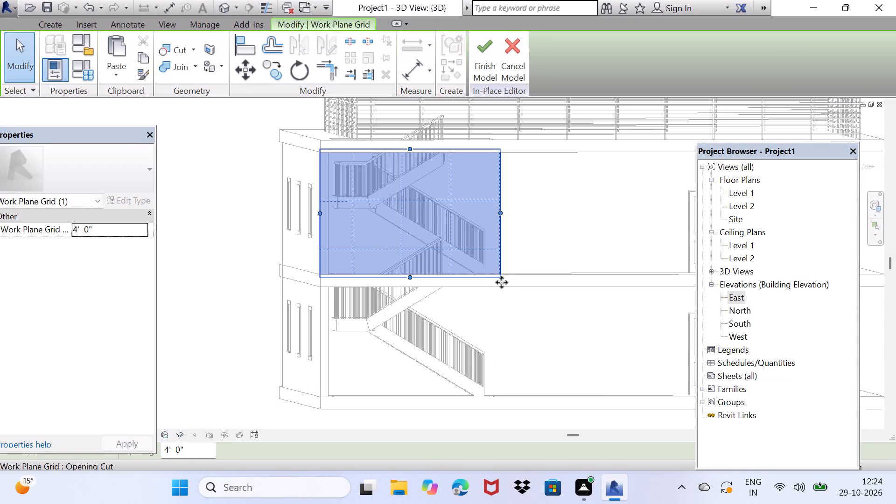
drag(502, 282, 503, 399)
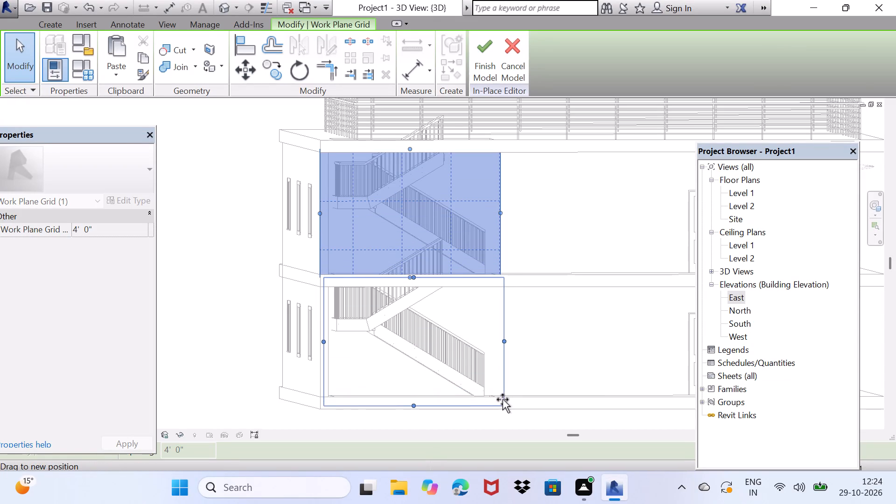
drag(503, 399, 503, 397)
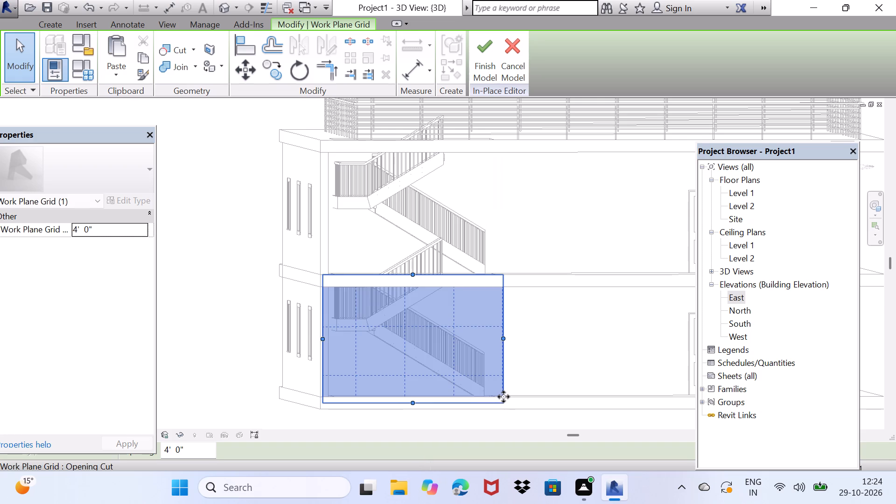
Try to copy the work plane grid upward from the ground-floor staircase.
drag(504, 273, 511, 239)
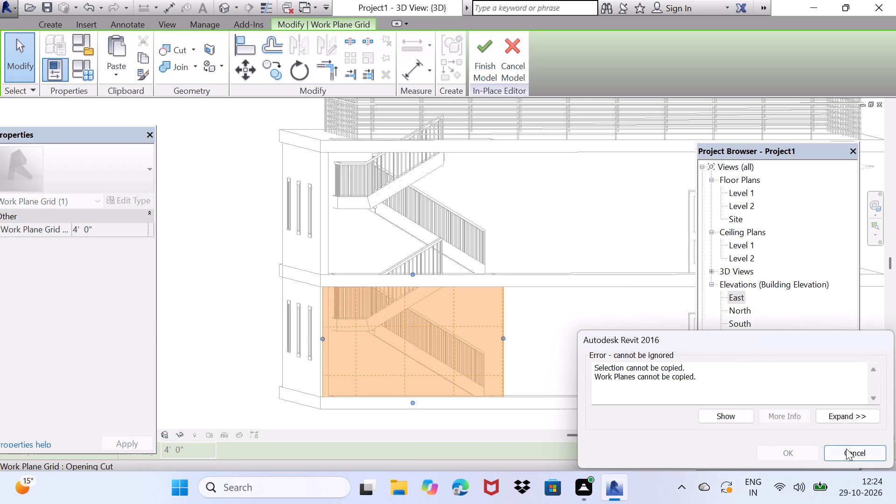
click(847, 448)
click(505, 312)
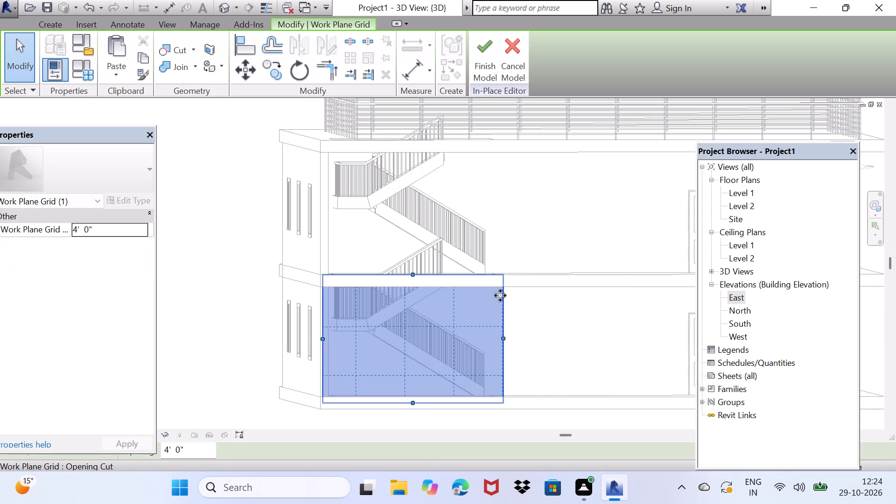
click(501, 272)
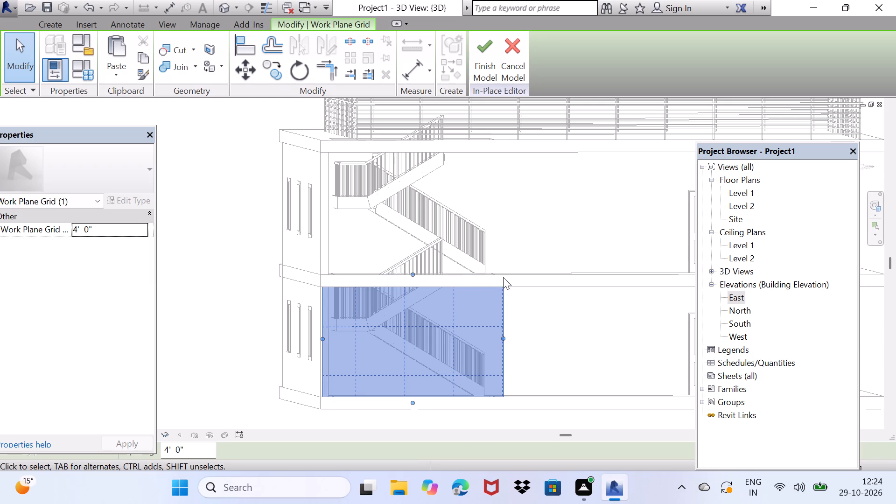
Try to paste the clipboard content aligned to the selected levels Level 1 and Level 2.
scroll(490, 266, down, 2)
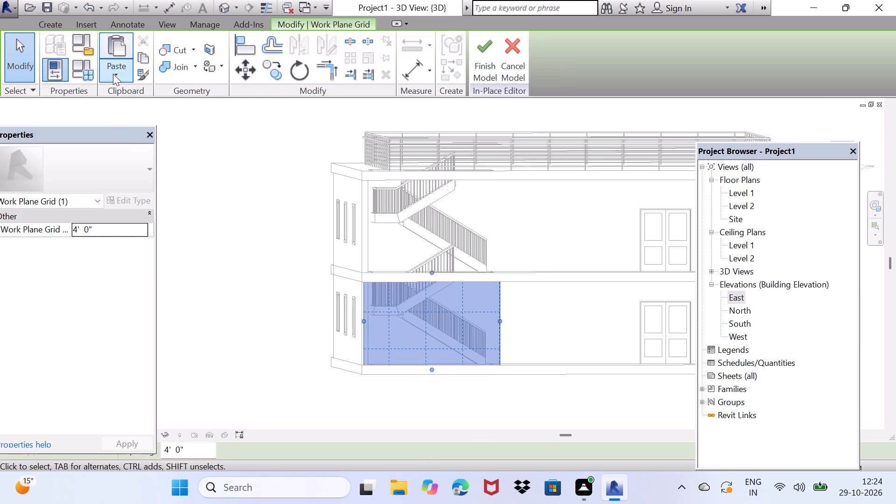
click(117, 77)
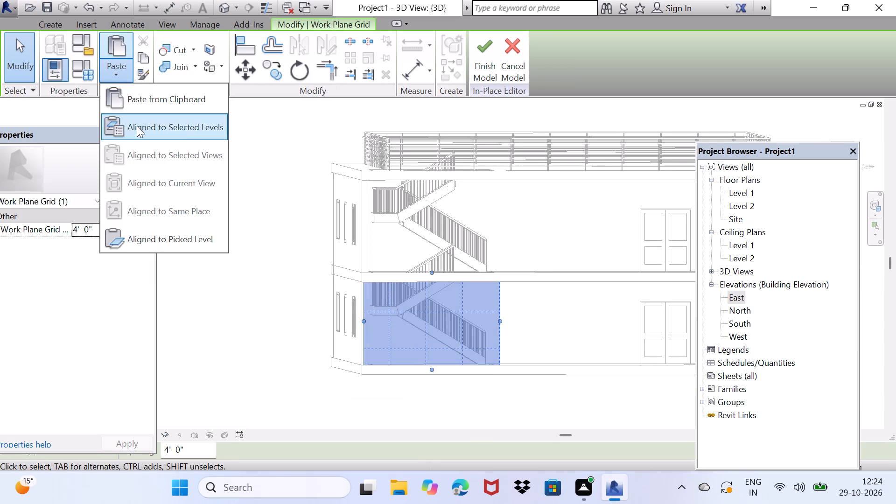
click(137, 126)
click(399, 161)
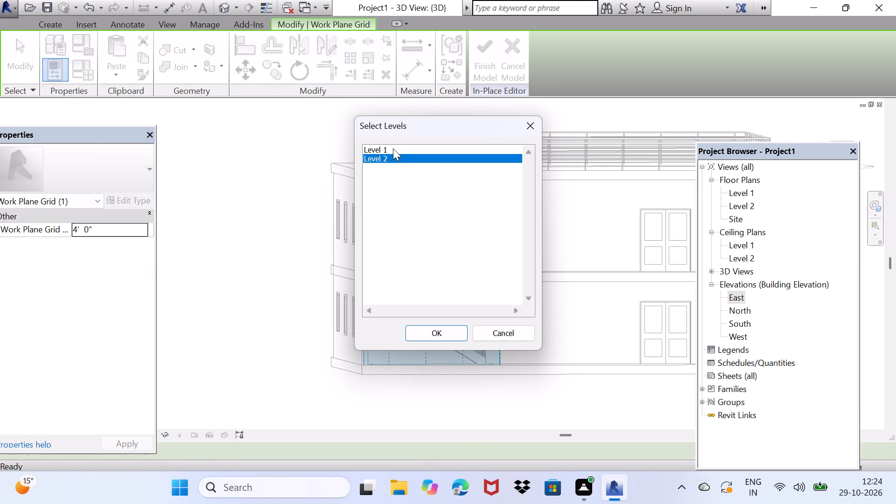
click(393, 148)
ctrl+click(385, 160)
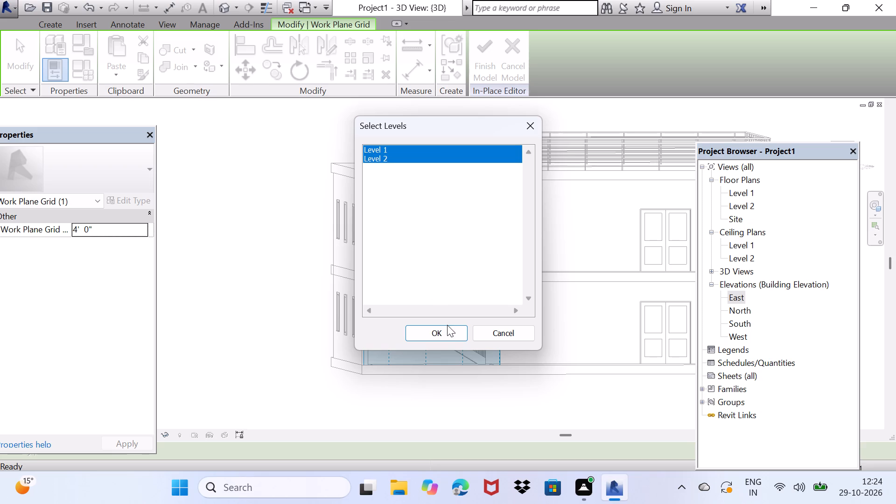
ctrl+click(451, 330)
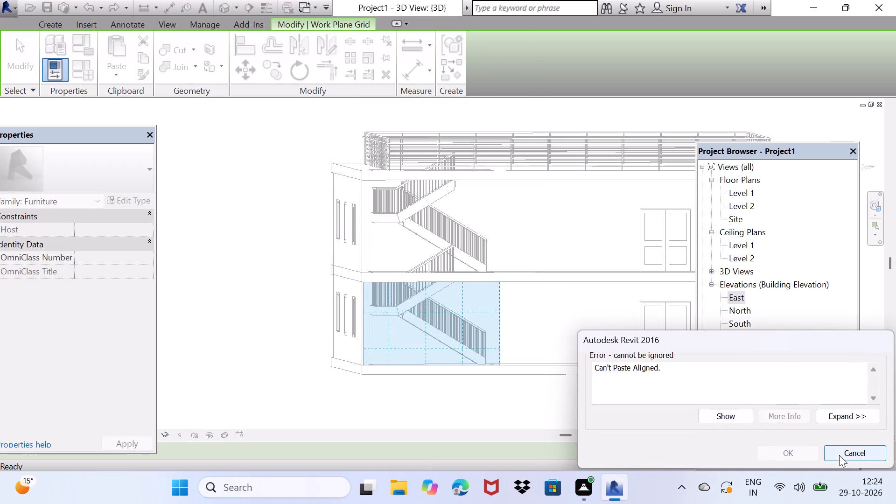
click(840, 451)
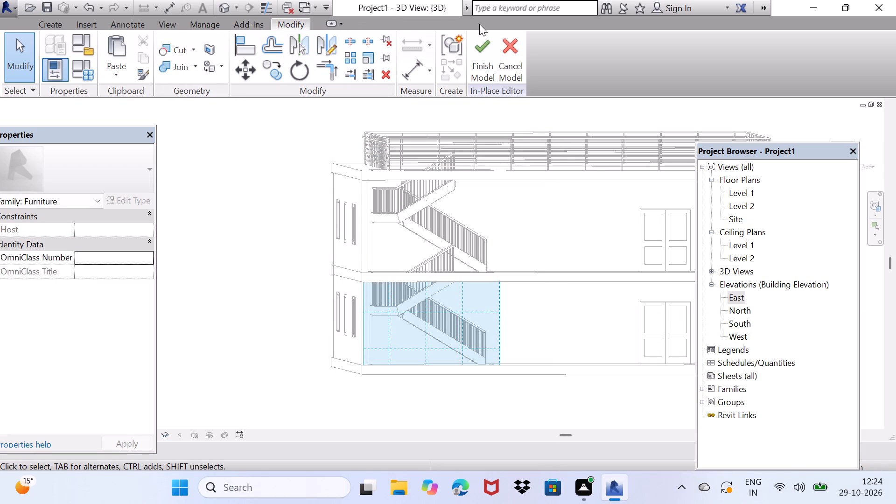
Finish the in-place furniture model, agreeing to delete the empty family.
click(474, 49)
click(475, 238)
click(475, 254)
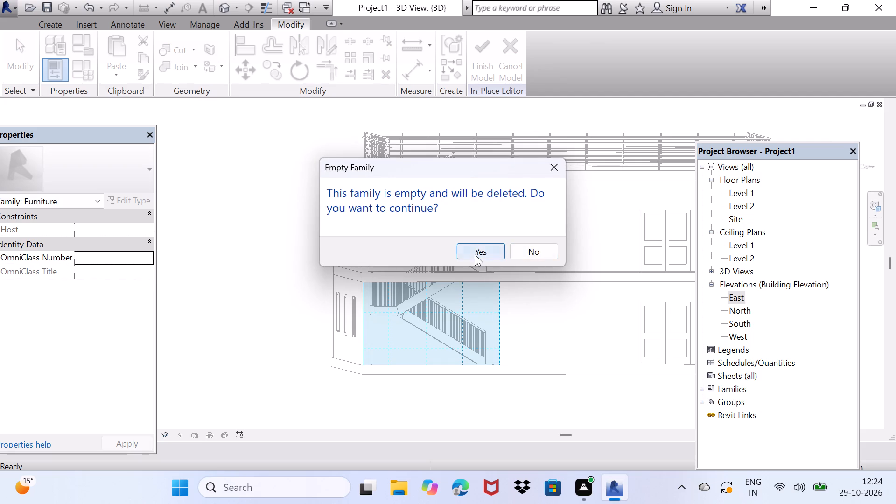
Start a new in-place model in the Furniture category.
middle_drag(507, 385, 380, 314)
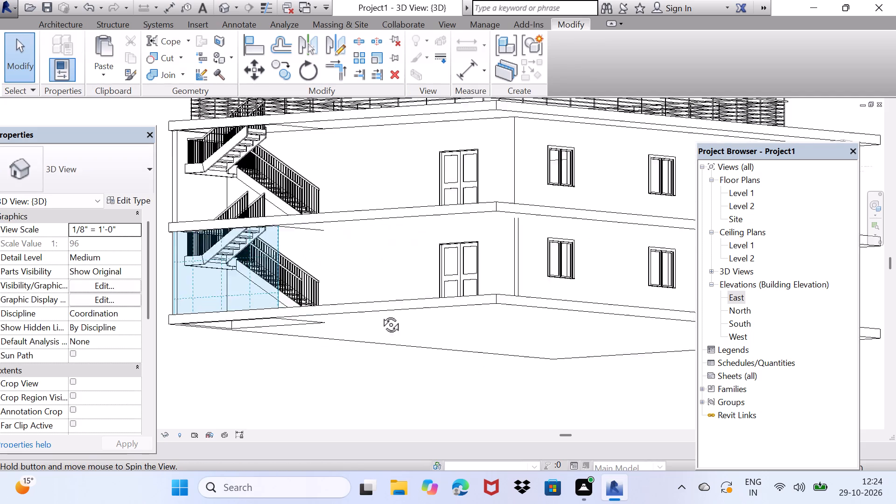
middle_drag(380, 314, 488, 324)
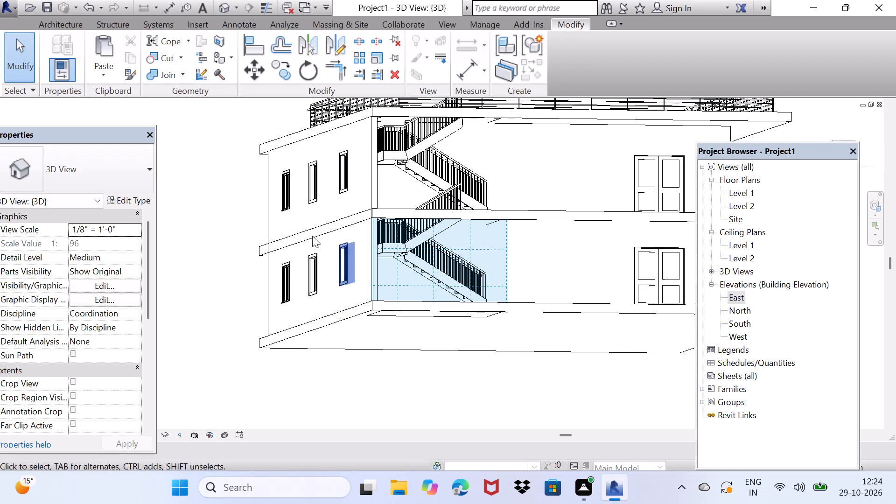
click(57, 26)
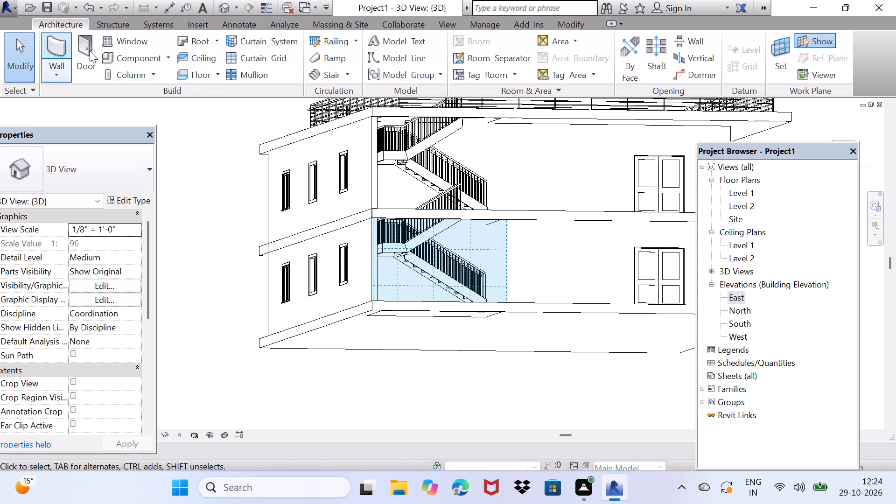
click(166, 58)
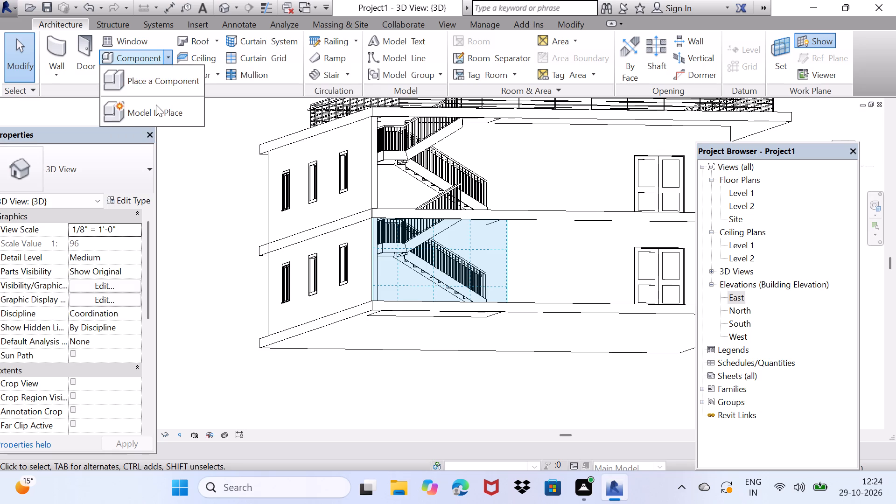
click(155, 105)
scroll(434, 213, down, 6)
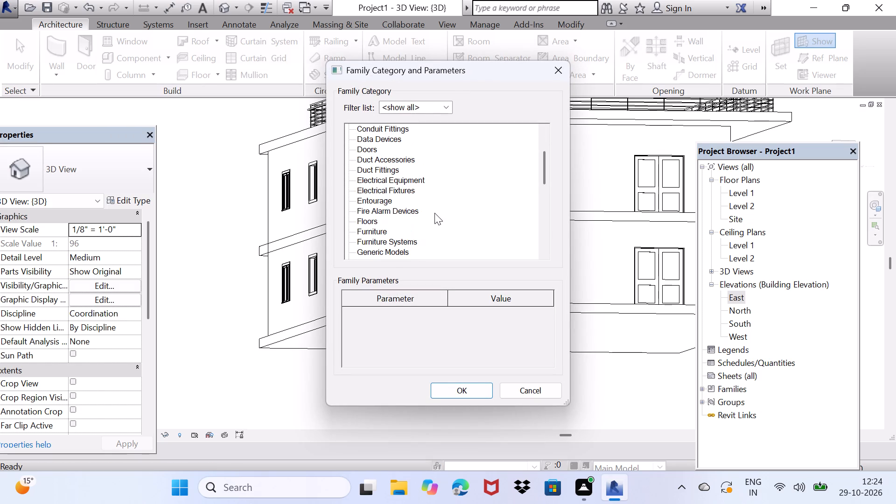
scroll(434, 214, down, 2)
click(370, 208)
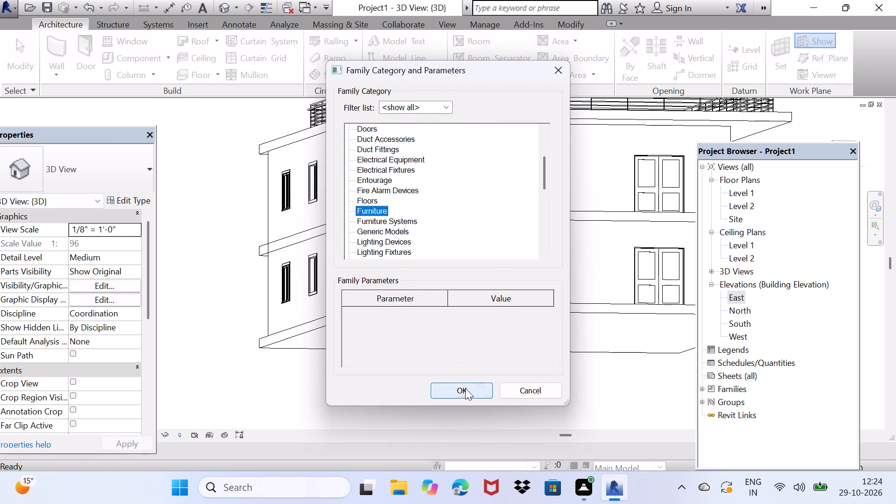
click(465, 388)
click(450, 259)
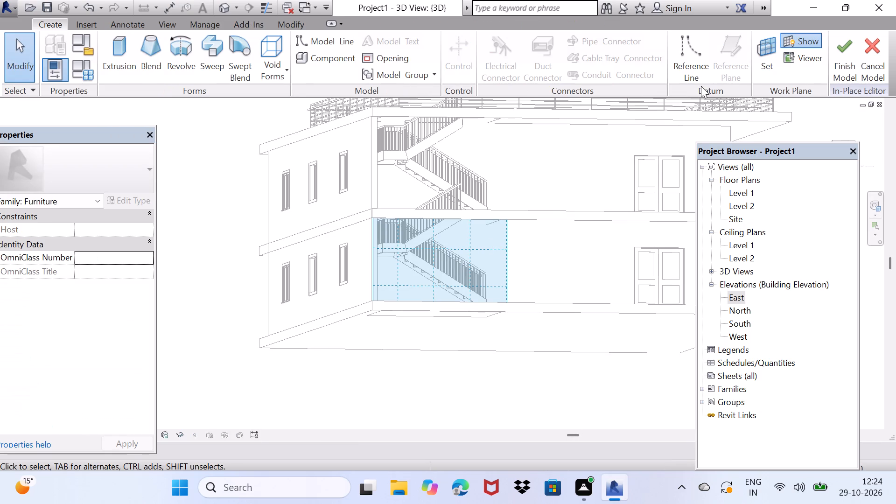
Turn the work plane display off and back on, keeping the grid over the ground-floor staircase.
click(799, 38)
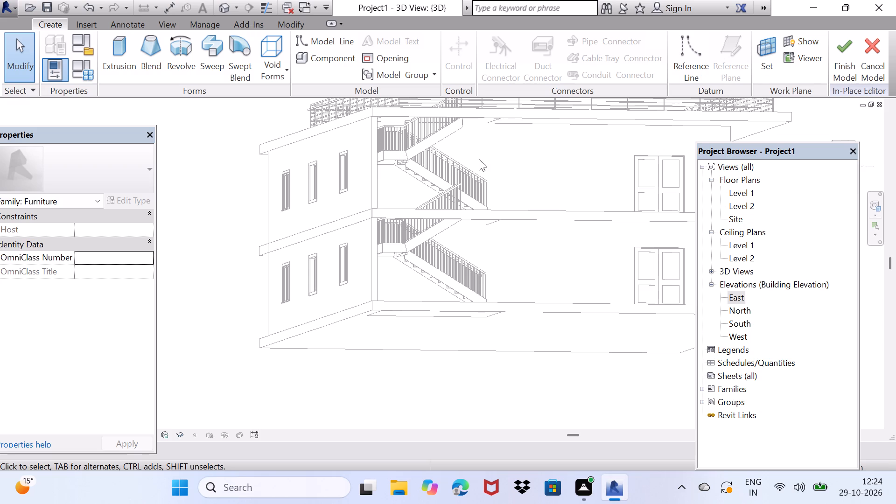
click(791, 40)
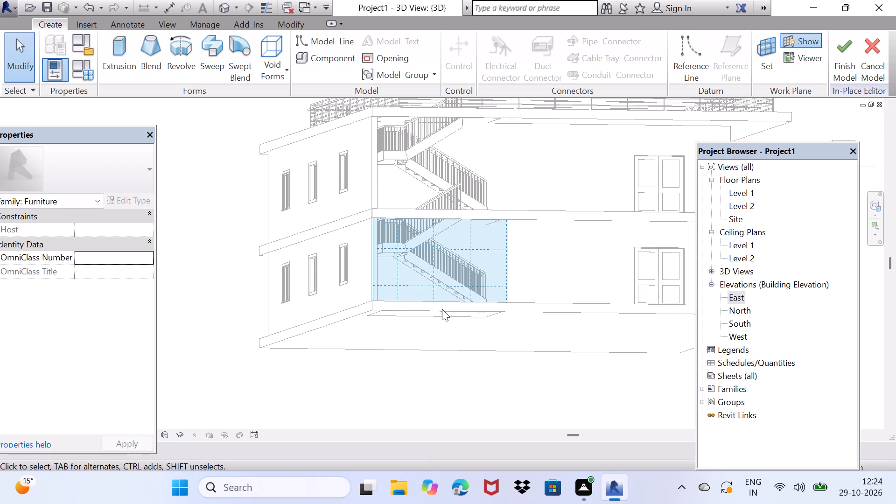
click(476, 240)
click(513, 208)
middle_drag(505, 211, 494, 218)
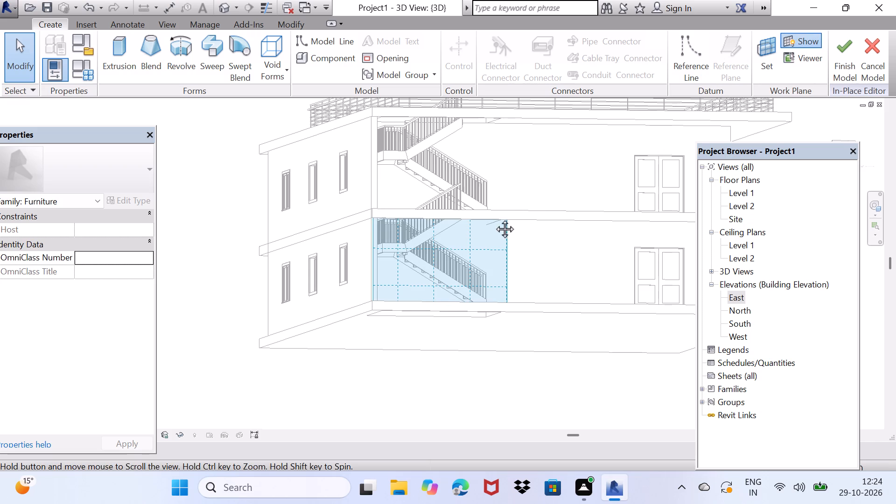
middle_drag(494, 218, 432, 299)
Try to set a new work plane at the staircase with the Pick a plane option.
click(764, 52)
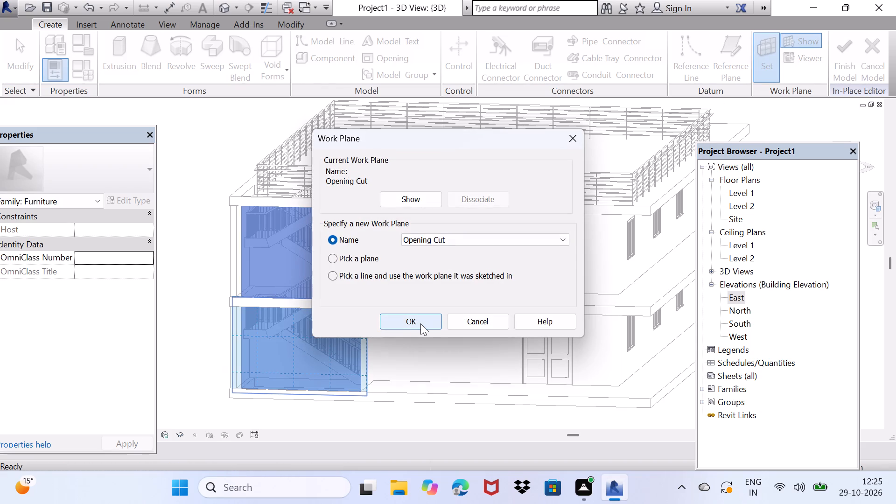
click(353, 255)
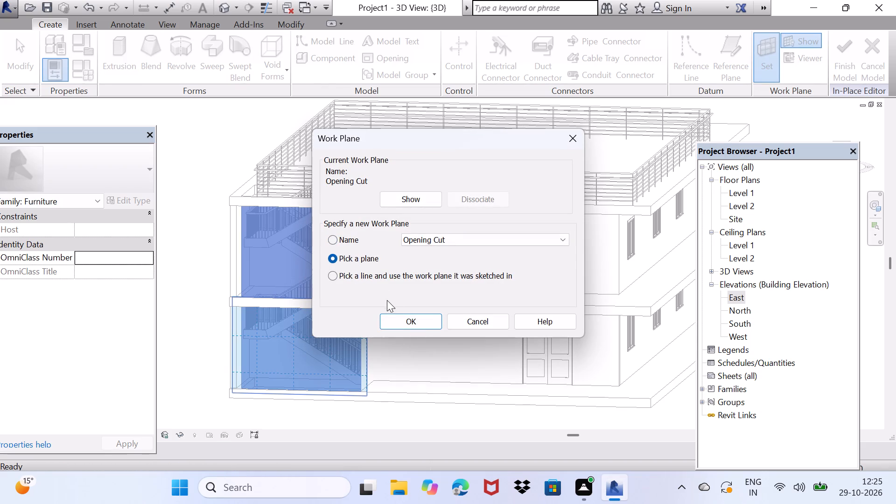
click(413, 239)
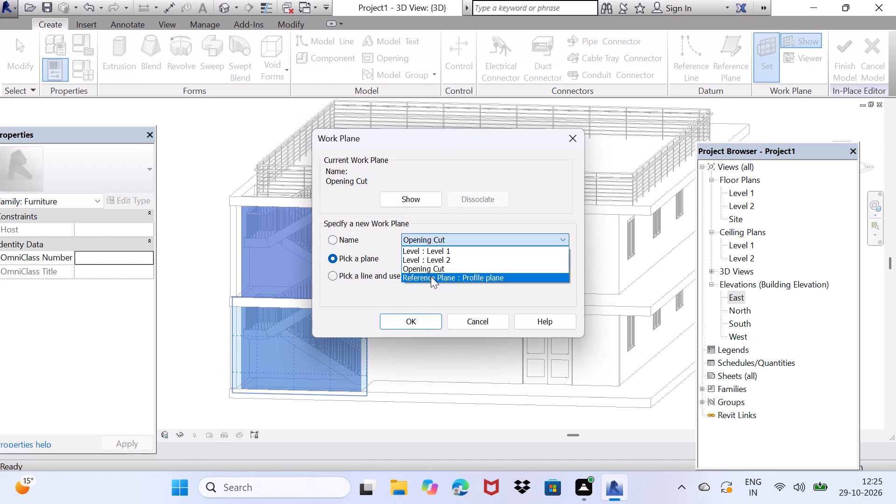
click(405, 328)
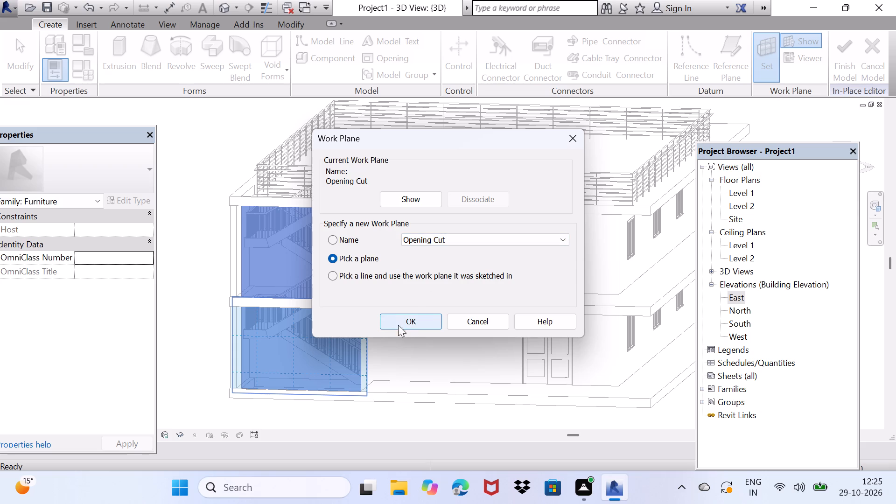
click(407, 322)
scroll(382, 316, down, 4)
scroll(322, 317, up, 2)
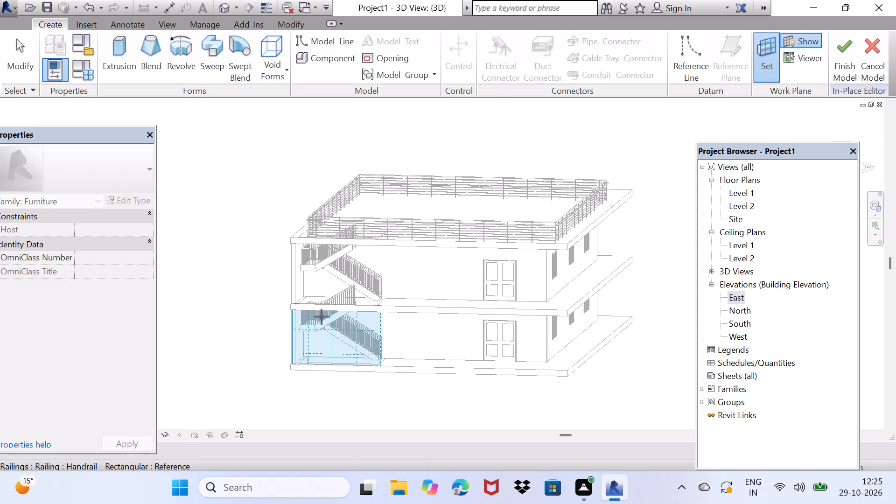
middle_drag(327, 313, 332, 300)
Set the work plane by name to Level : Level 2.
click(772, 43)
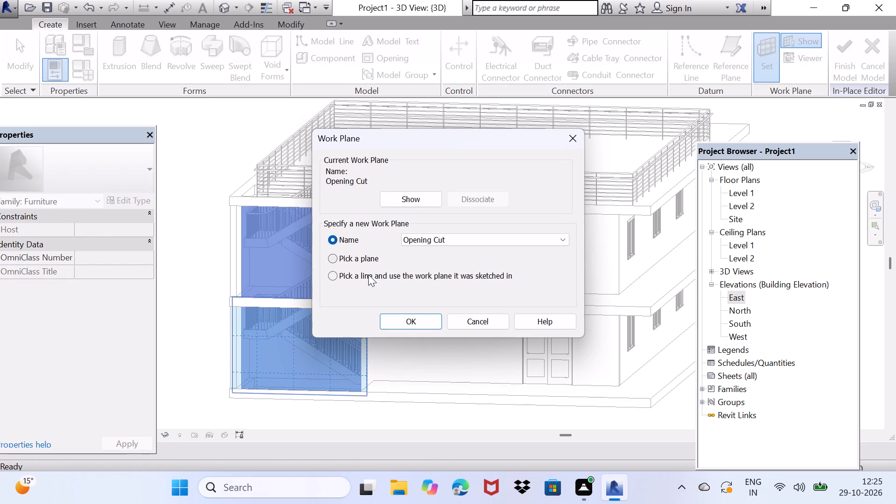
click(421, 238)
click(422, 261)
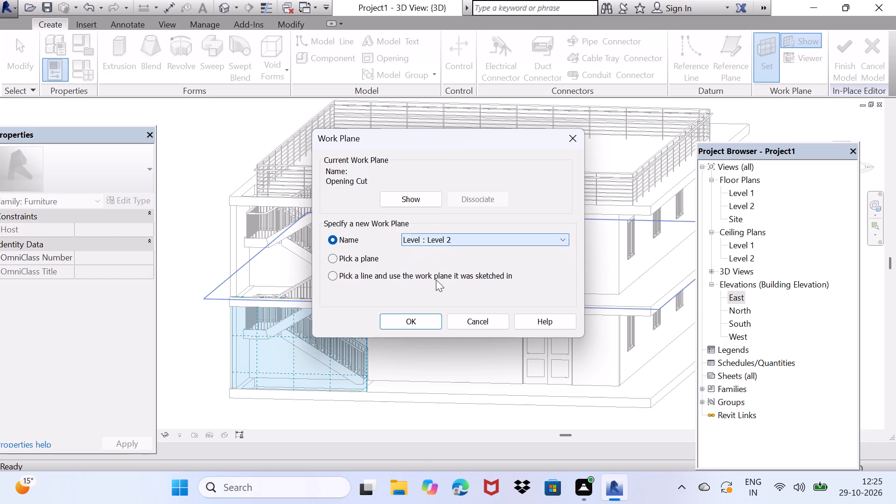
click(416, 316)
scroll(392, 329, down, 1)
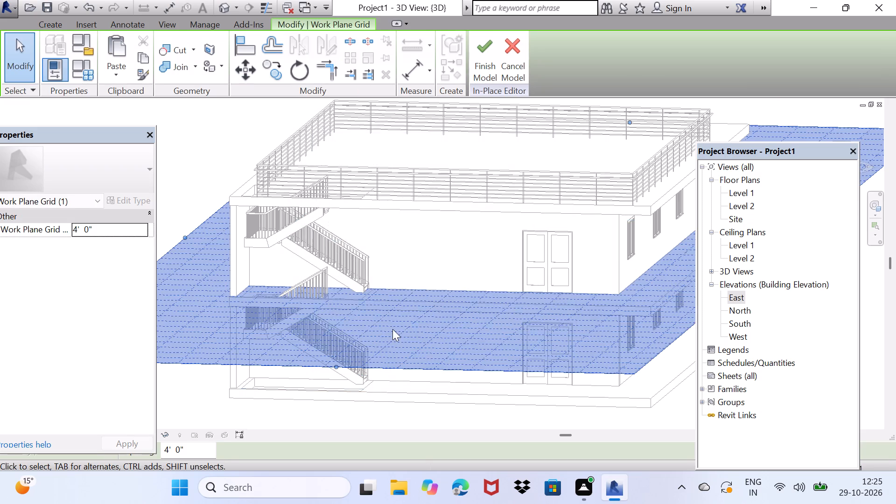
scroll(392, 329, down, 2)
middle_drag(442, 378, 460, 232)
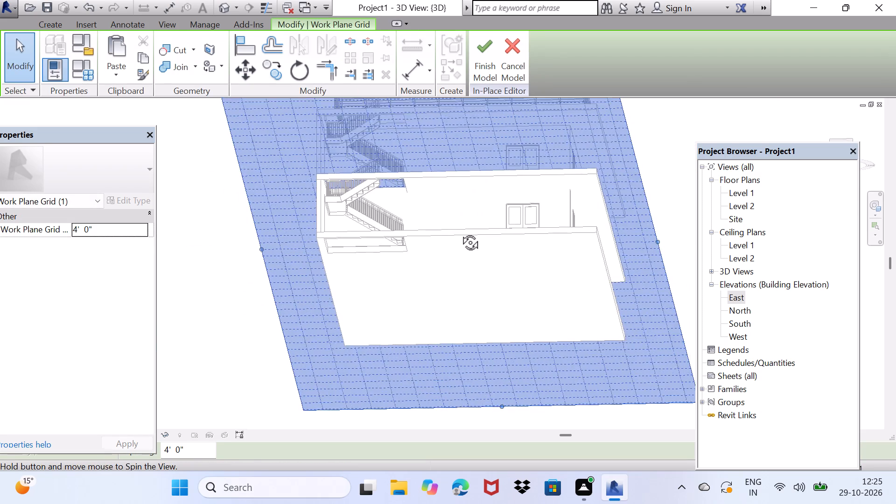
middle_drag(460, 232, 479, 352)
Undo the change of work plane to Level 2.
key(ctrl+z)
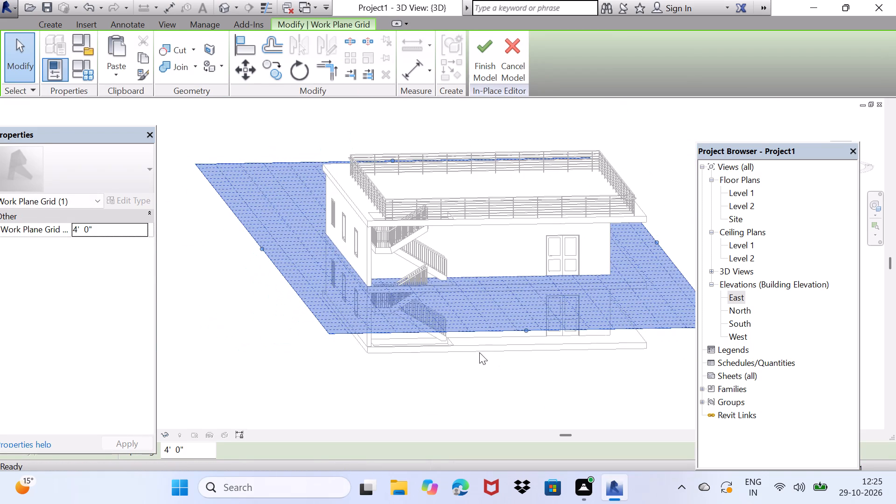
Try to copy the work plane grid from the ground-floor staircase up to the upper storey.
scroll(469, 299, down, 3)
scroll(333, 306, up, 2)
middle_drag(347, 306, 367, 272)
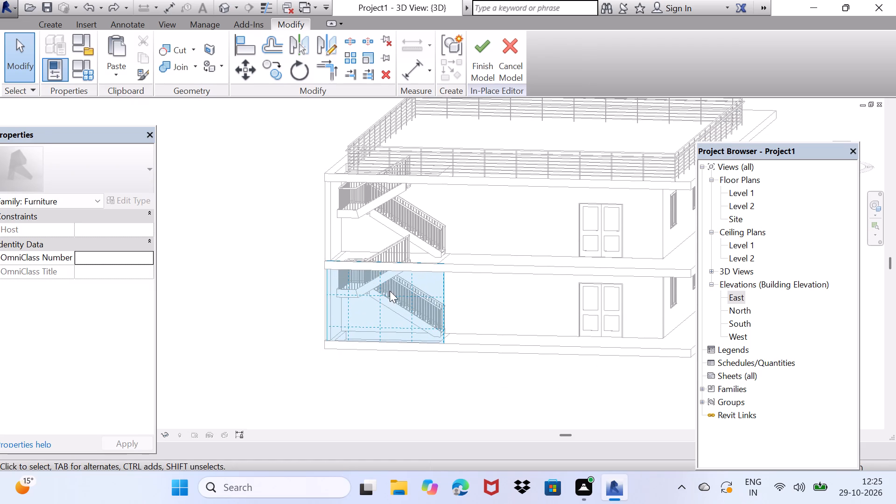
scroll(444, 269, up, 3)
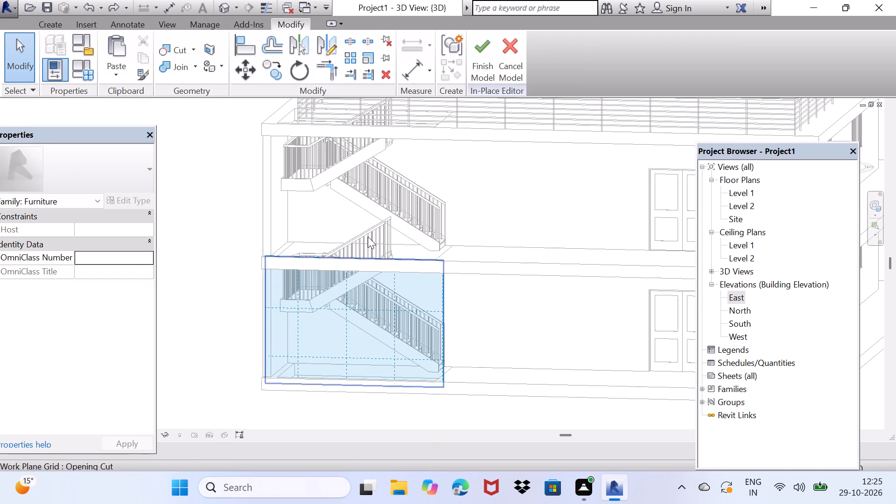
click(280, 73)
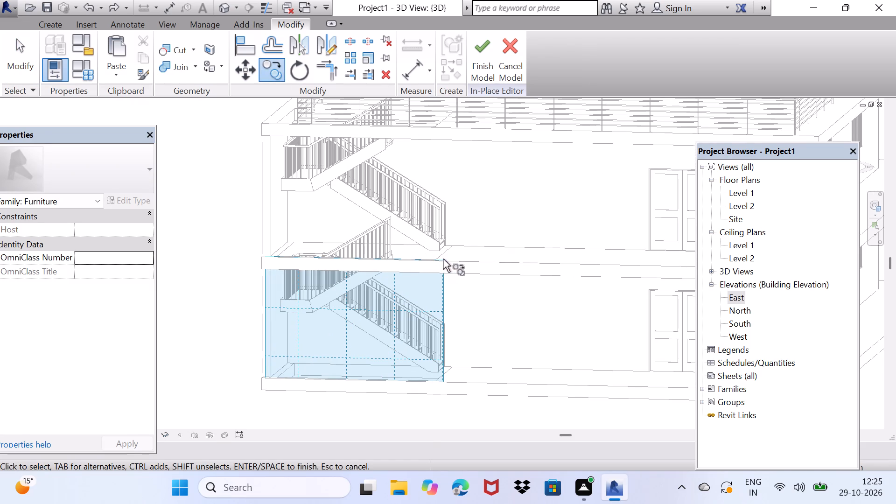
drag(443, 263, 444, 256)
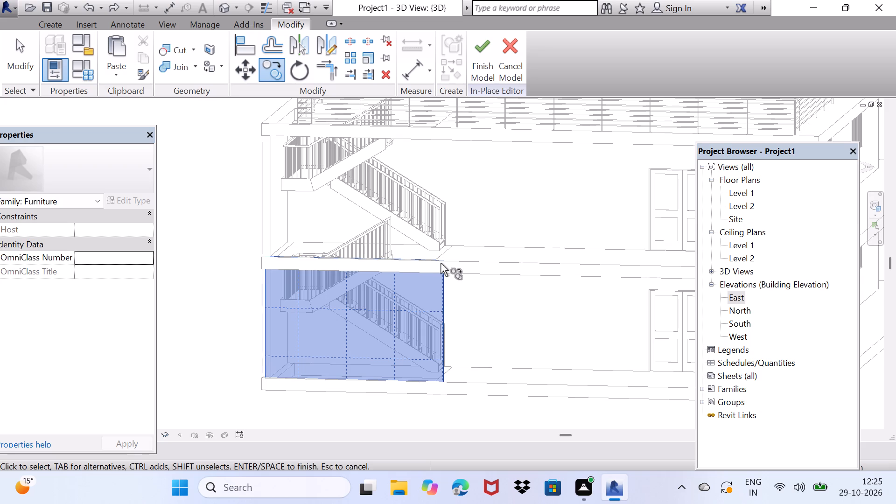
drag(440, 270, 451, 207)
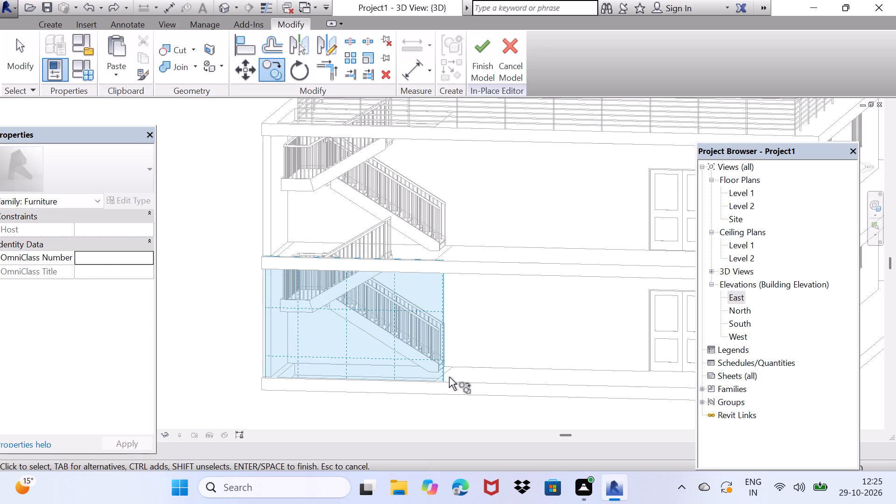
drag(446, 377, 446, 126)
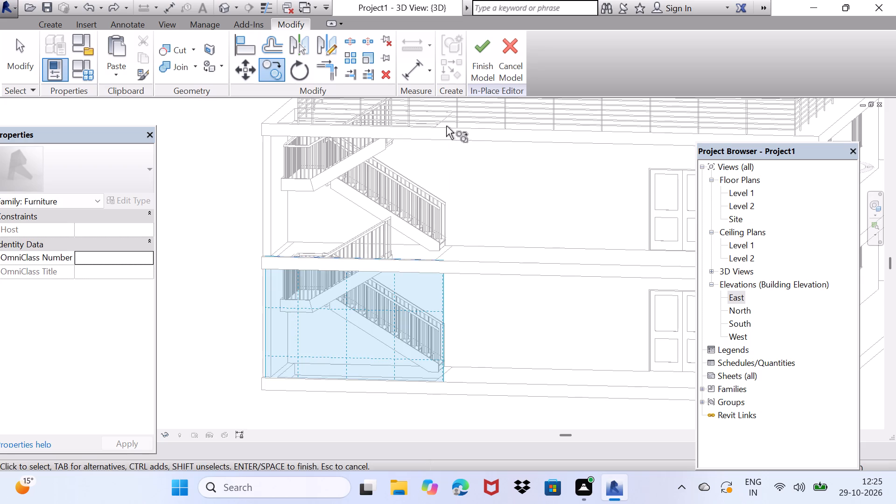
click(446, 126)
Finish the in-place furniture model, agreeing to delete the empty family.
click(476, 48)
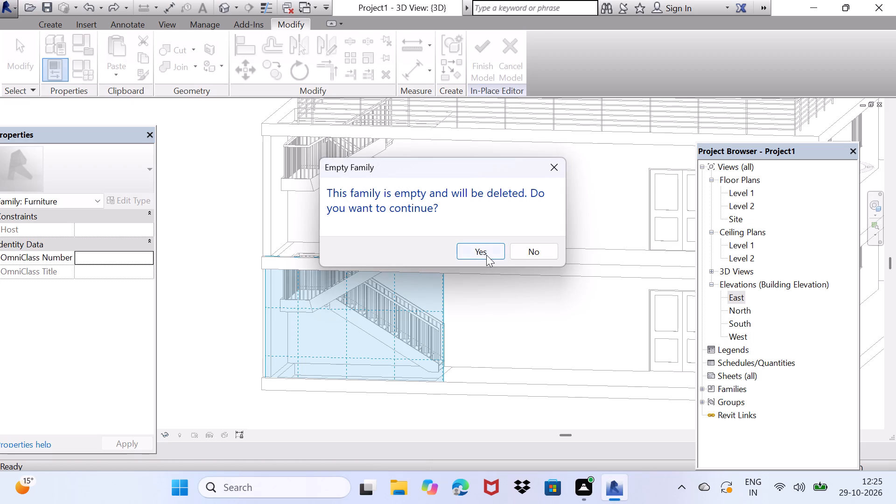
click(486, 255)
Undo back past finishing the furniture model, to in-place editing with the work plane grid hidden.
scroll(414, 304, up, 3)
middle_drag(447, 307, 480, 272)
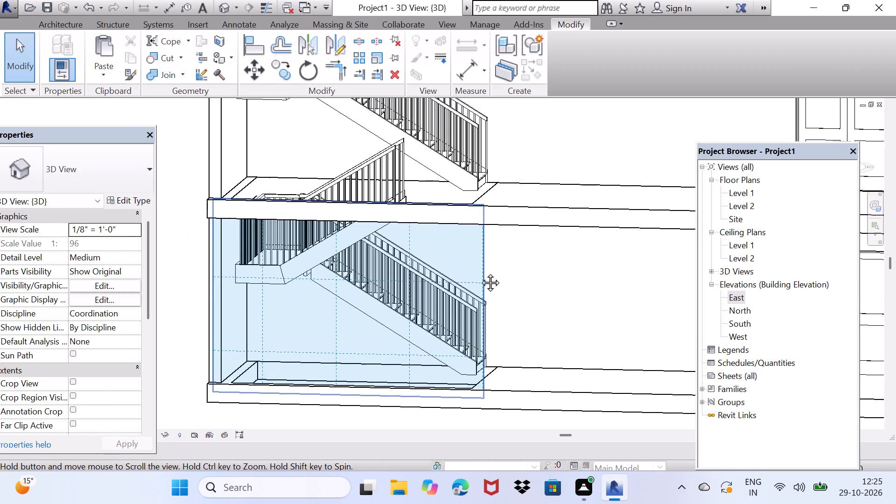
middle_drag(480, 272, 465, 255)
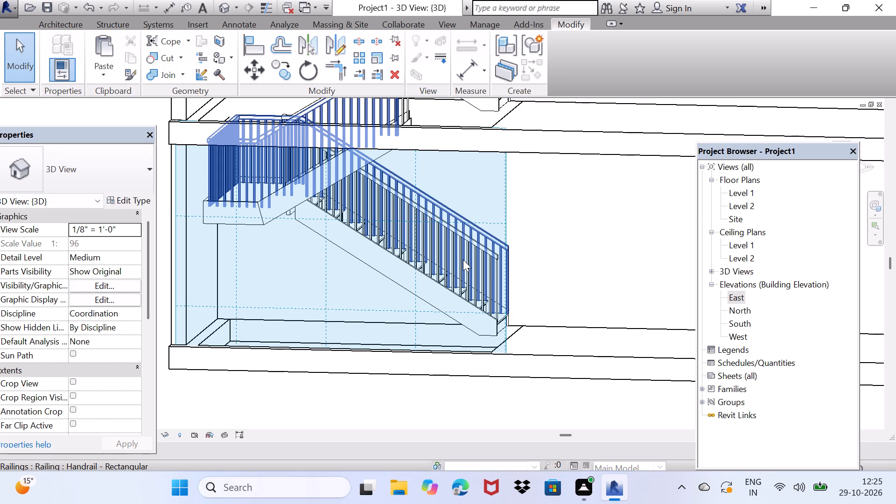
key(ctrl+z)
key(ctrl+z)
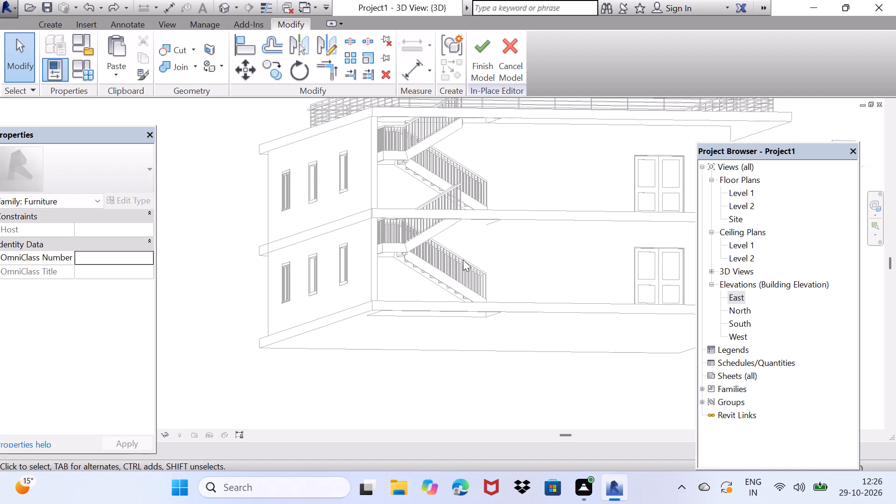
Examine both storeys of the staircase from the open front of the building.
scroll(398, 289, down, 2)
middle_drag(380, 304, 324, 326)
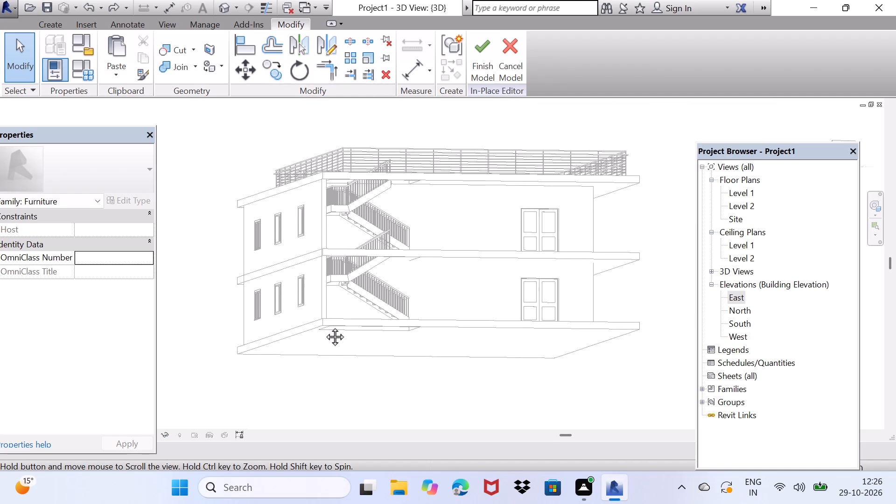
middle_drag(324, 326, 302, 355)
scroll(325, 338, down, 1)
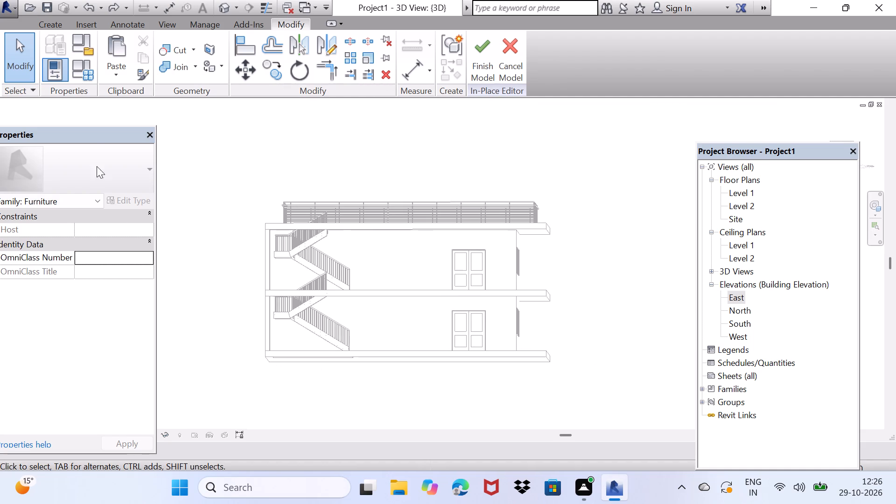
click(45, 21)
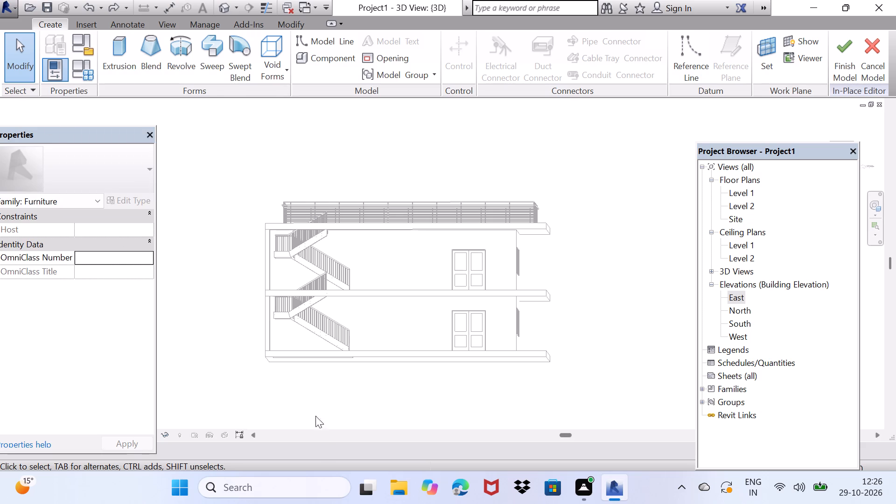
click(268, 330)
scroll(269, 329, up, 3)
middle_drag(271, 328, 273, 349)
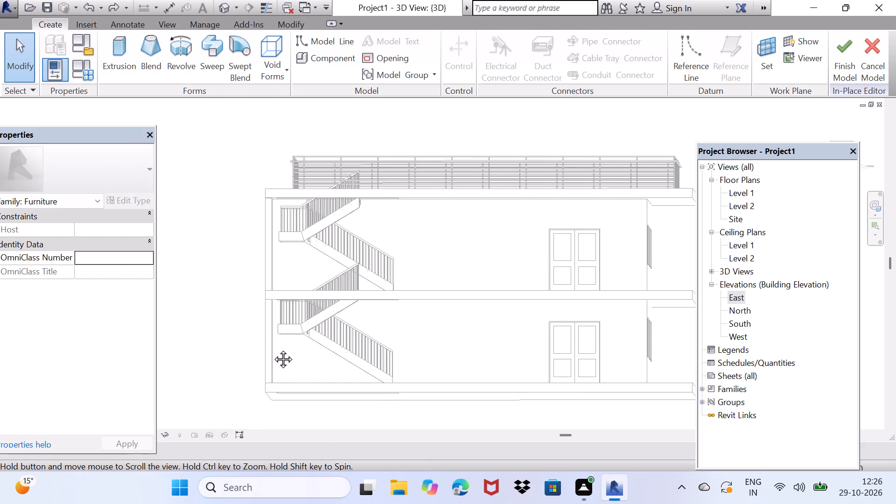
Start a solid extrusion in the in-place furniture model, with the open front of the staircase facing the view.
middle_drag(273, 349, 142, 333)
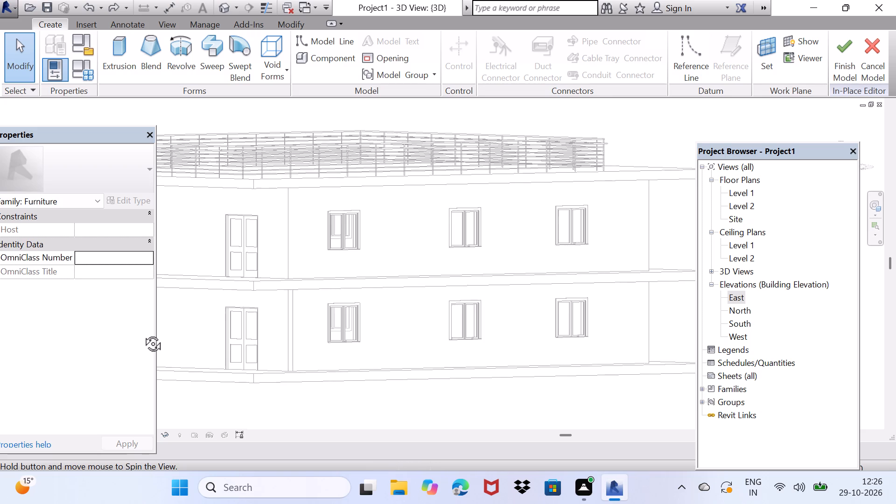
middle_drag(142, 333, 245, 341)
scroll(265, 339, up, 2)
click(274, 339)
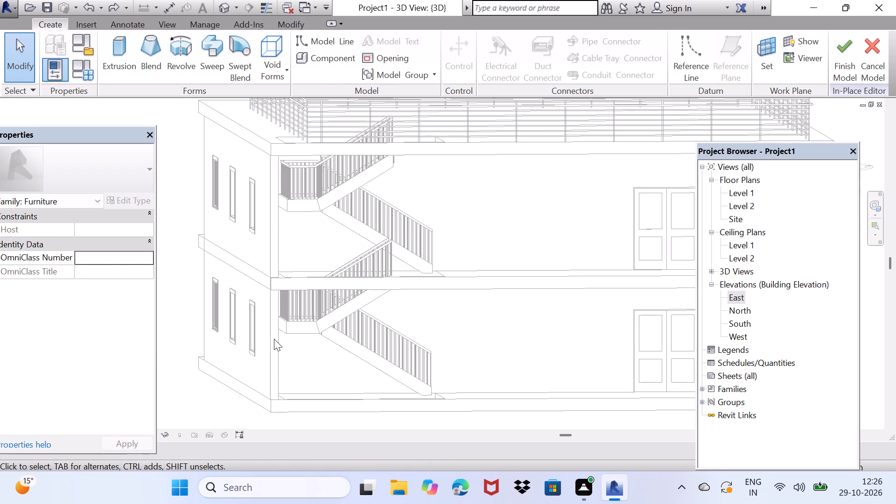
click(271, 315)
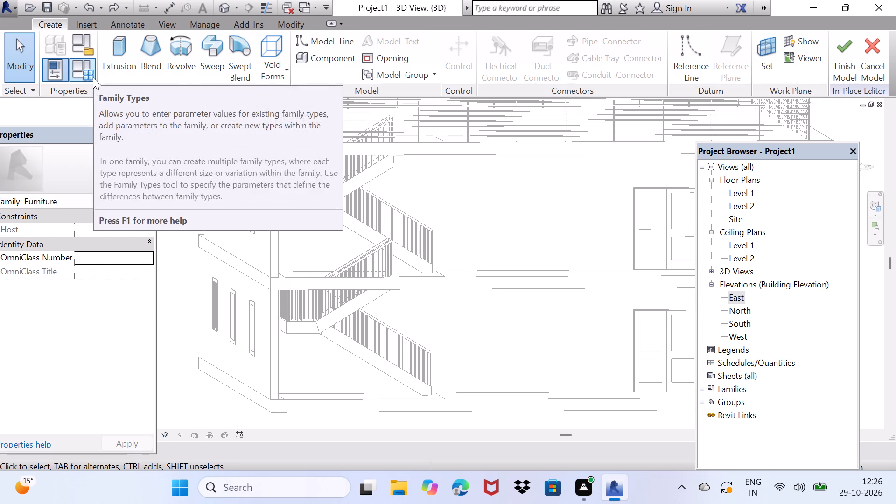
click(118, 56)
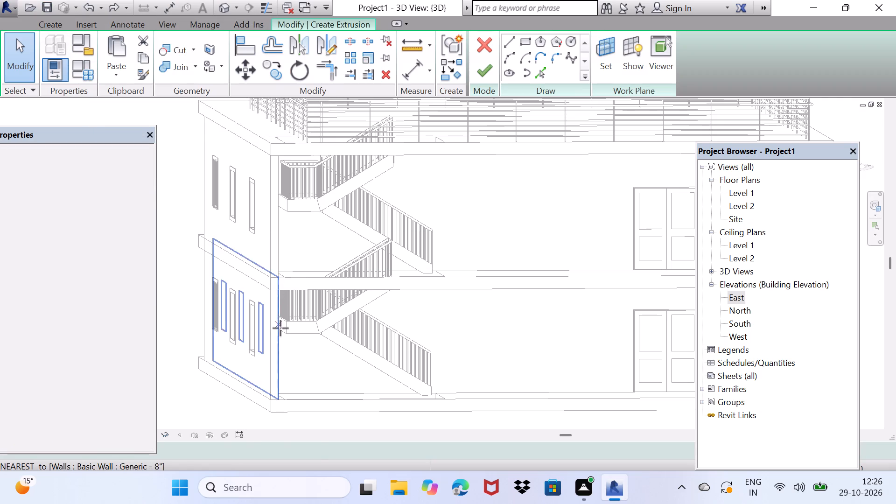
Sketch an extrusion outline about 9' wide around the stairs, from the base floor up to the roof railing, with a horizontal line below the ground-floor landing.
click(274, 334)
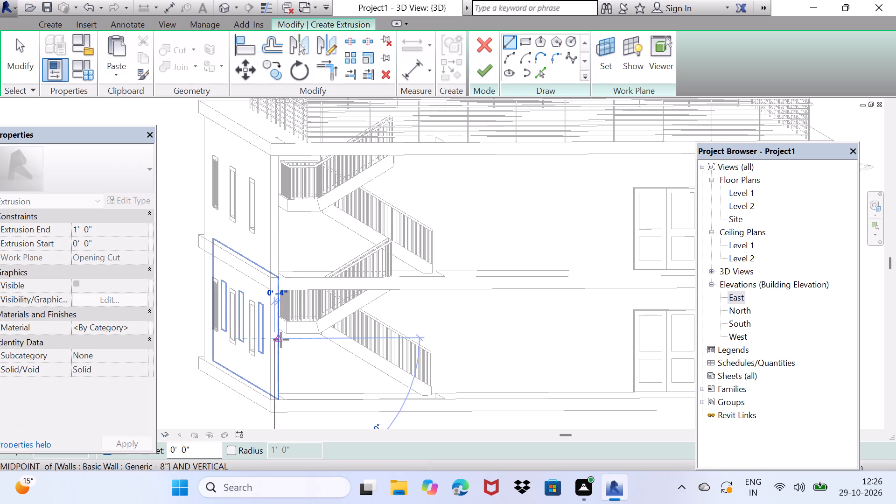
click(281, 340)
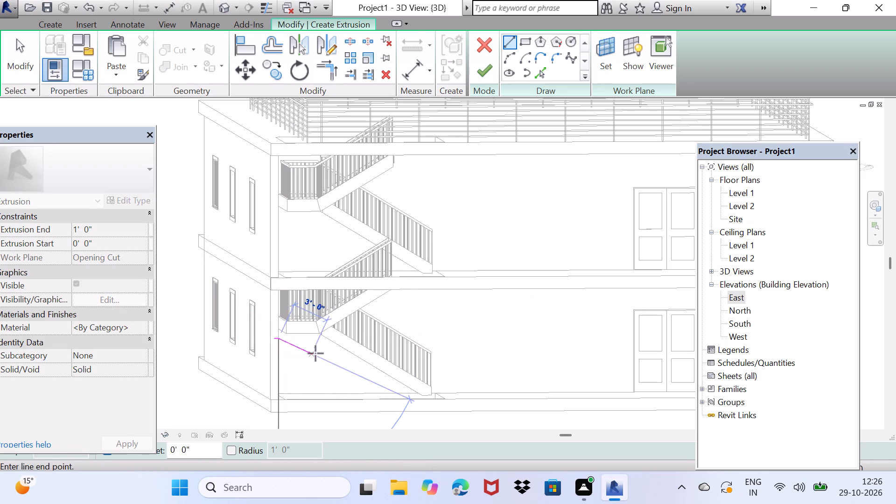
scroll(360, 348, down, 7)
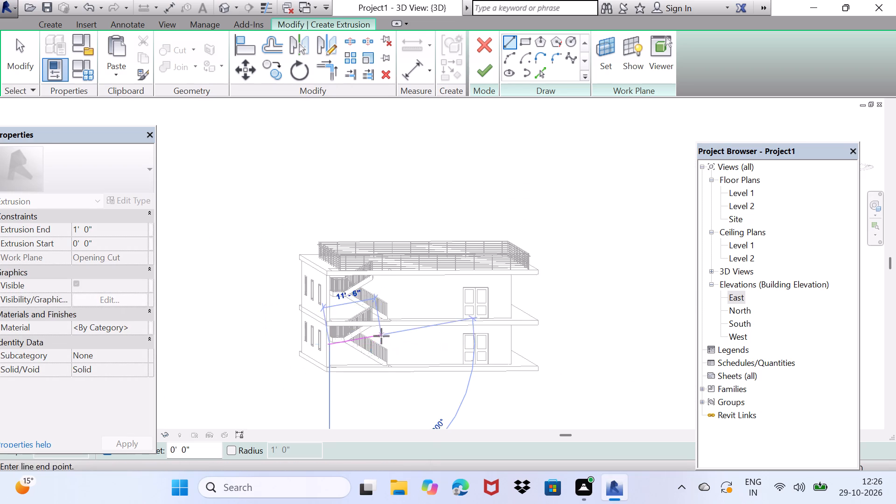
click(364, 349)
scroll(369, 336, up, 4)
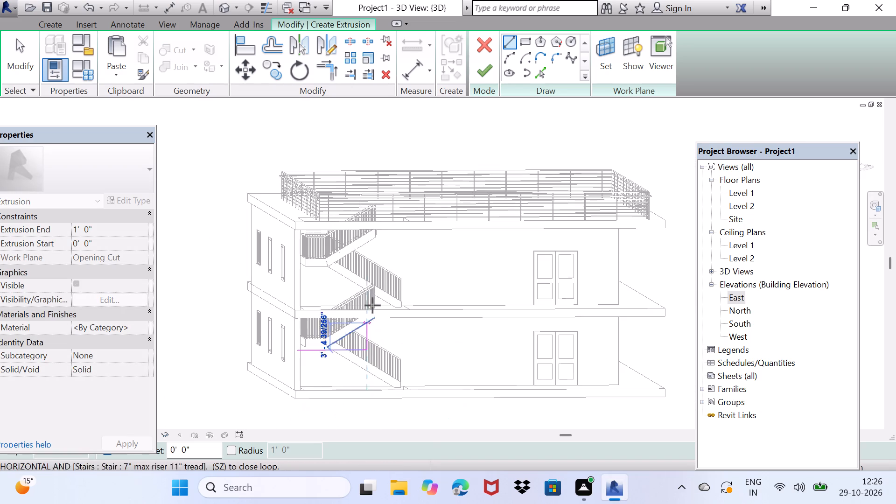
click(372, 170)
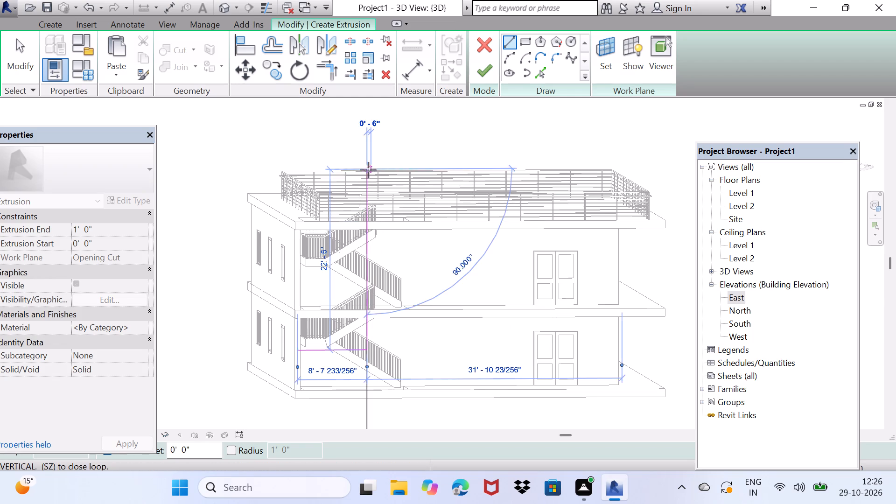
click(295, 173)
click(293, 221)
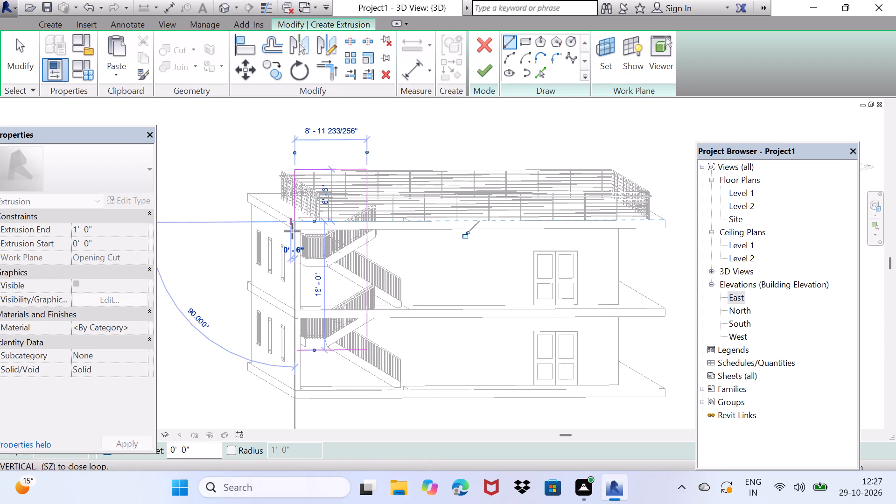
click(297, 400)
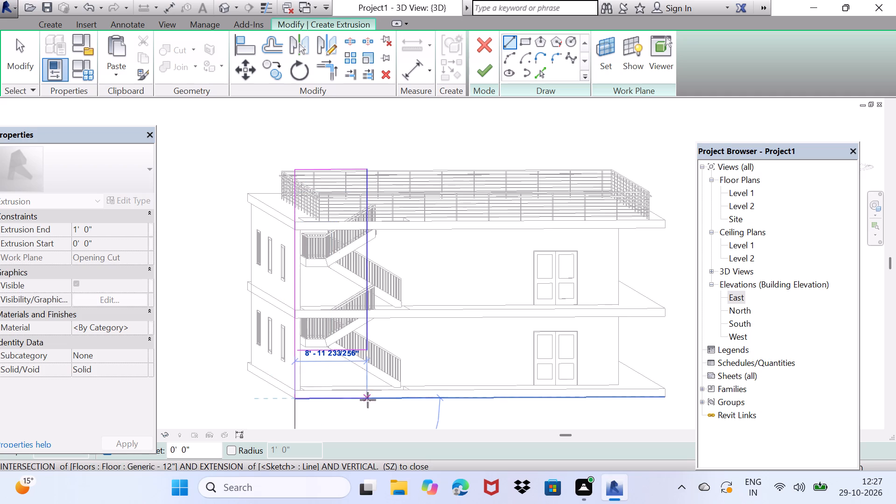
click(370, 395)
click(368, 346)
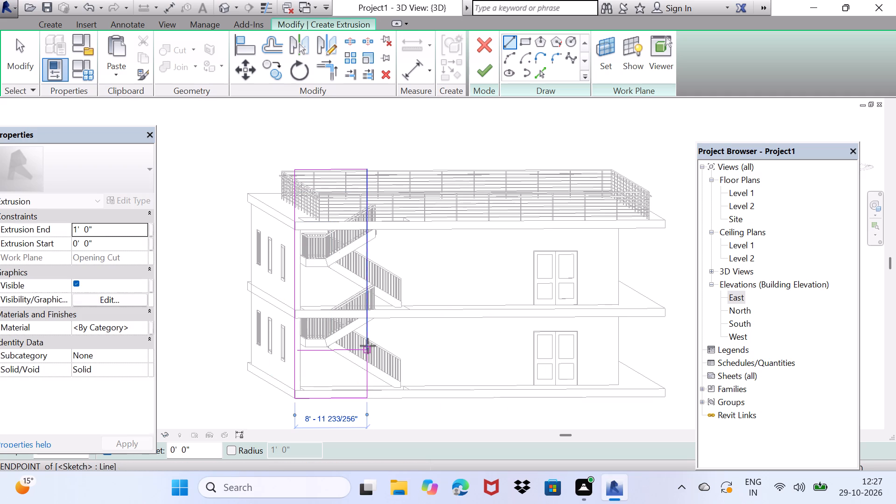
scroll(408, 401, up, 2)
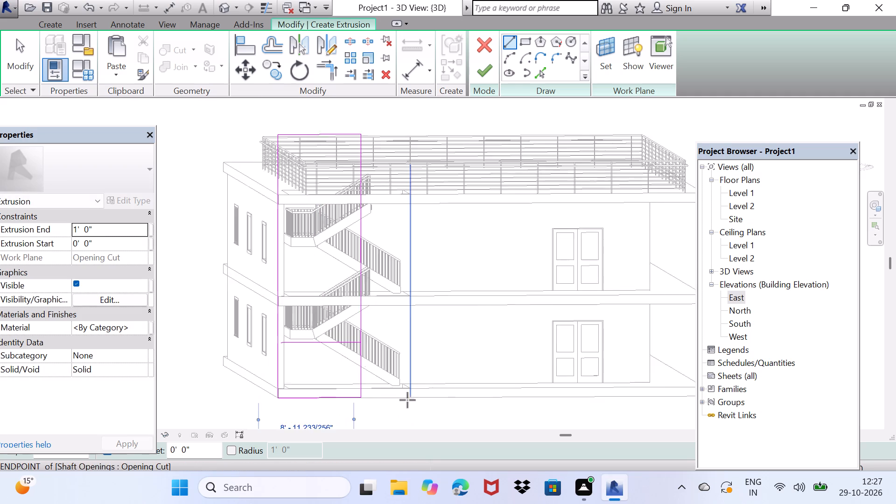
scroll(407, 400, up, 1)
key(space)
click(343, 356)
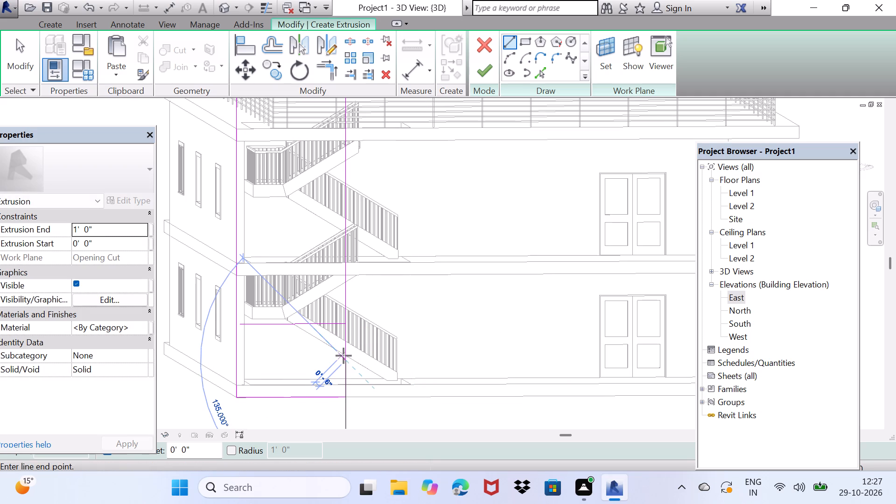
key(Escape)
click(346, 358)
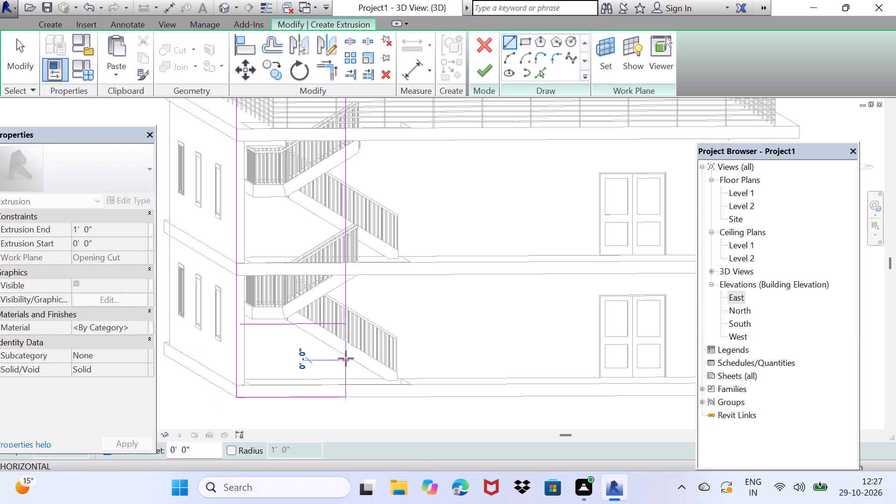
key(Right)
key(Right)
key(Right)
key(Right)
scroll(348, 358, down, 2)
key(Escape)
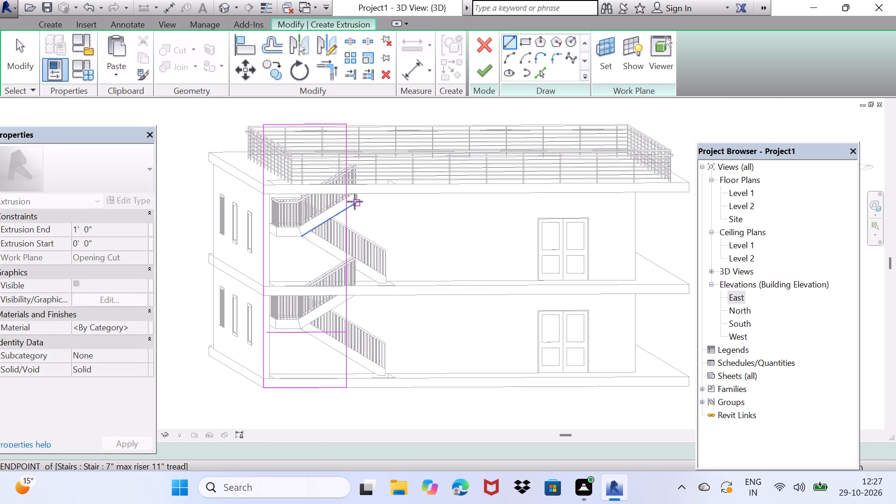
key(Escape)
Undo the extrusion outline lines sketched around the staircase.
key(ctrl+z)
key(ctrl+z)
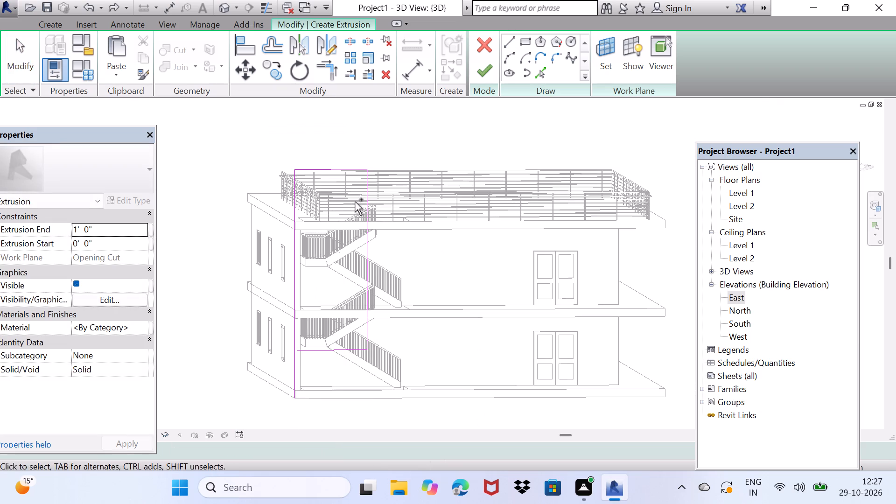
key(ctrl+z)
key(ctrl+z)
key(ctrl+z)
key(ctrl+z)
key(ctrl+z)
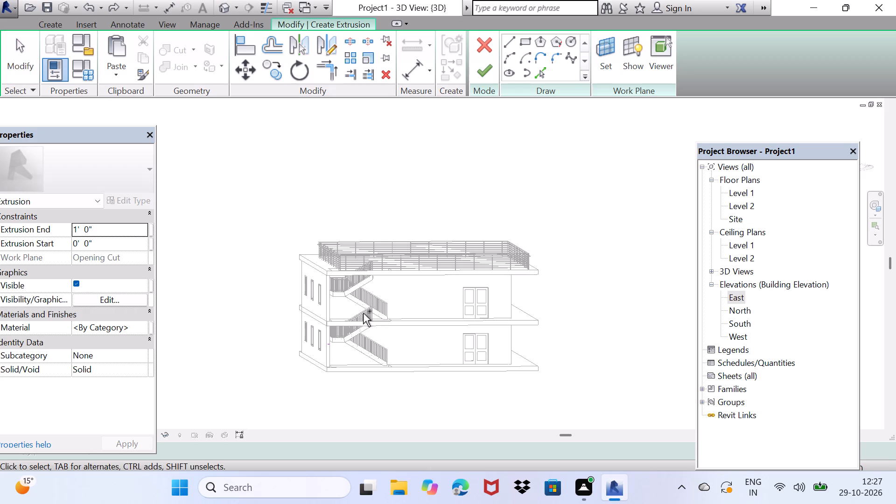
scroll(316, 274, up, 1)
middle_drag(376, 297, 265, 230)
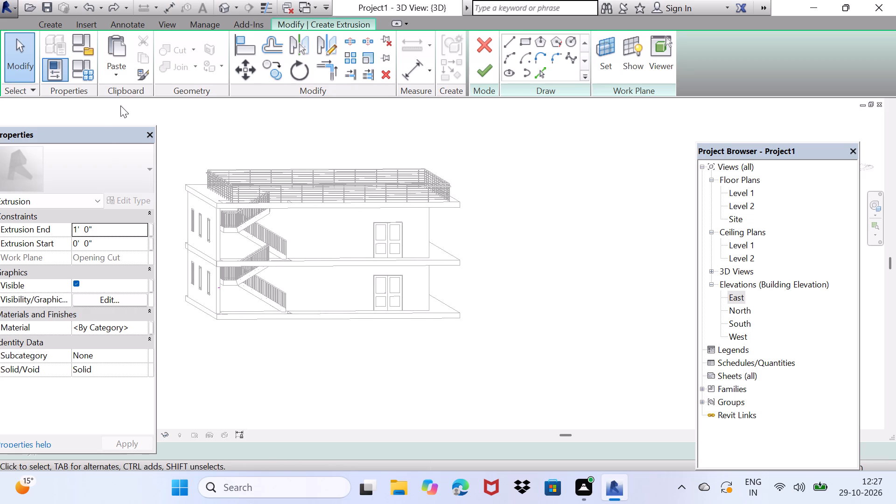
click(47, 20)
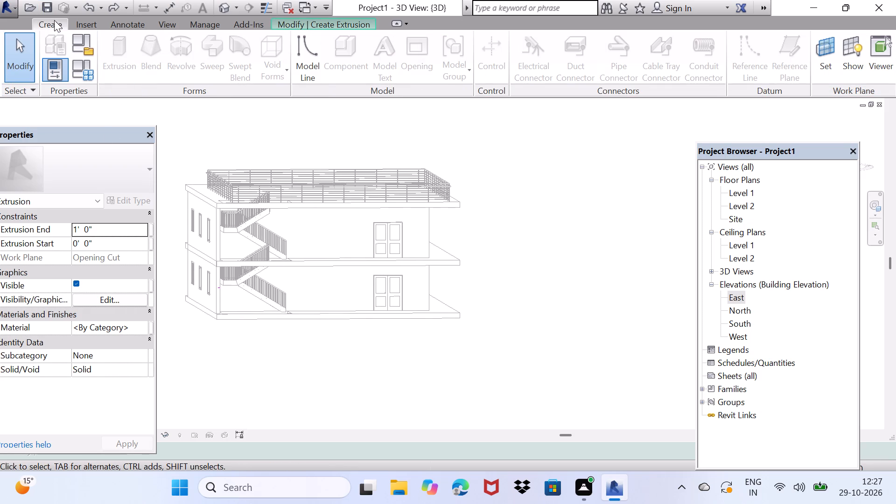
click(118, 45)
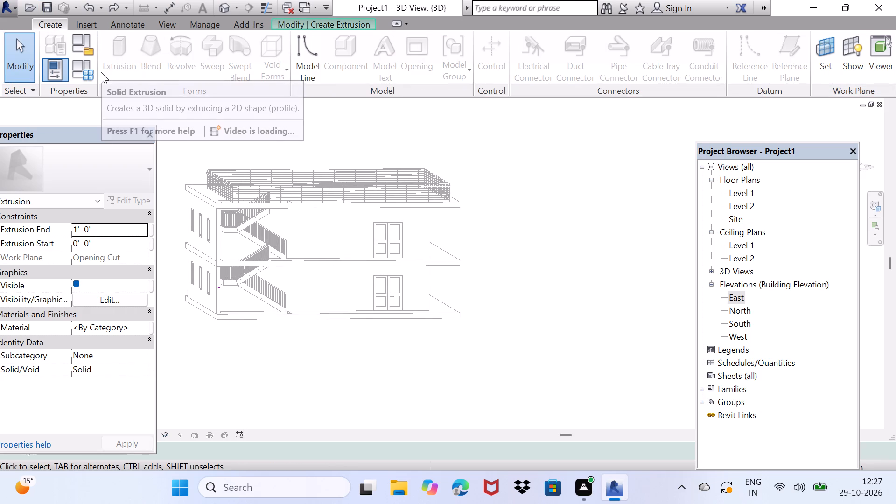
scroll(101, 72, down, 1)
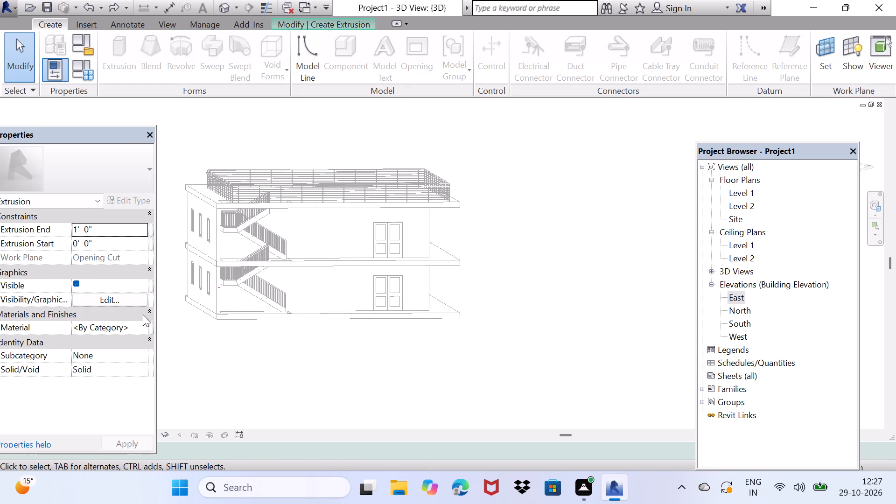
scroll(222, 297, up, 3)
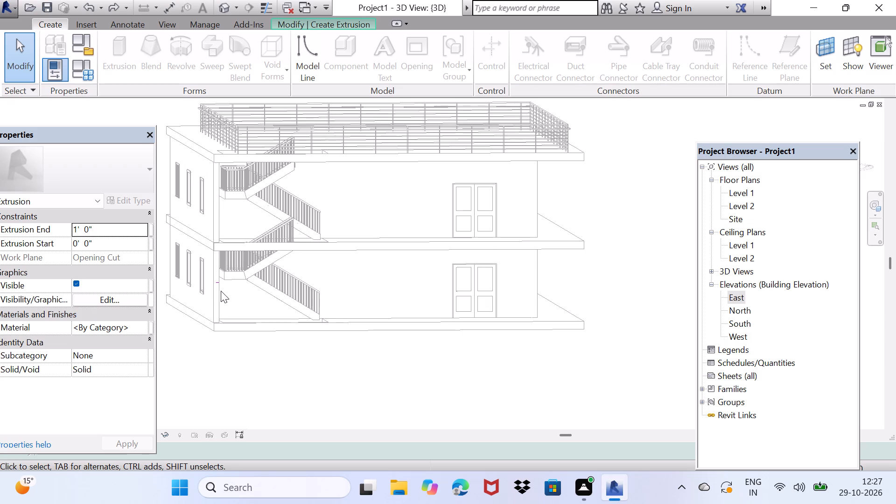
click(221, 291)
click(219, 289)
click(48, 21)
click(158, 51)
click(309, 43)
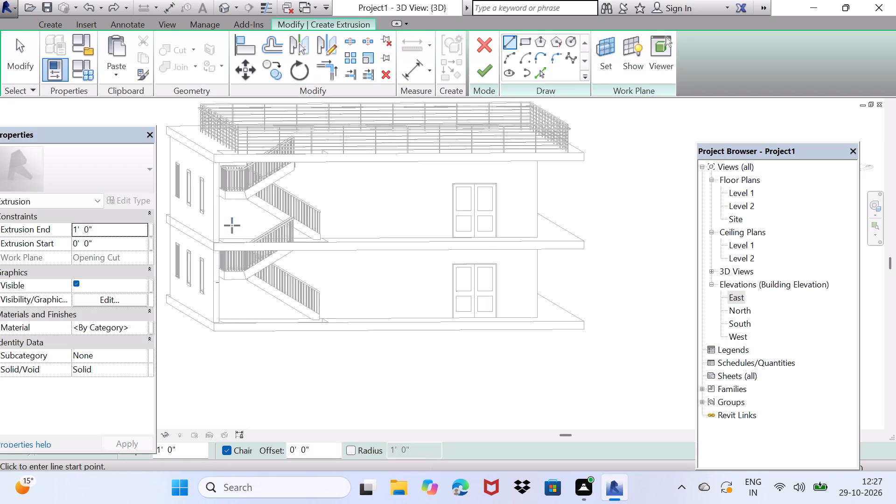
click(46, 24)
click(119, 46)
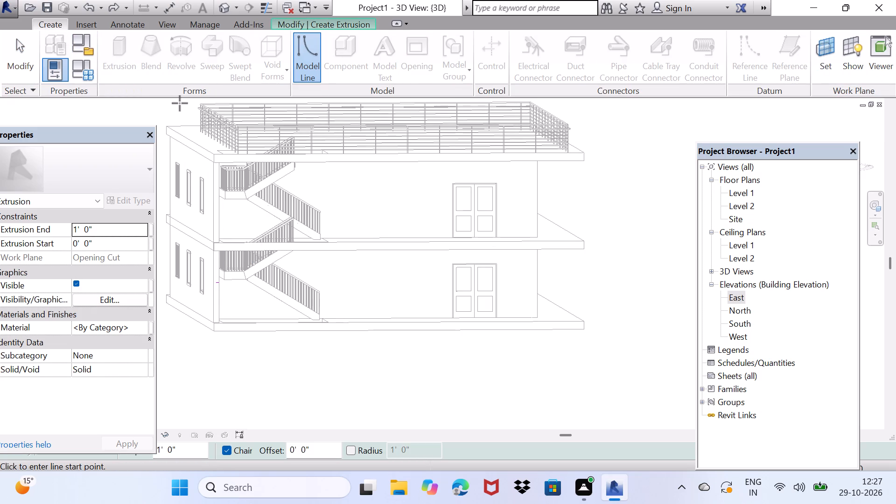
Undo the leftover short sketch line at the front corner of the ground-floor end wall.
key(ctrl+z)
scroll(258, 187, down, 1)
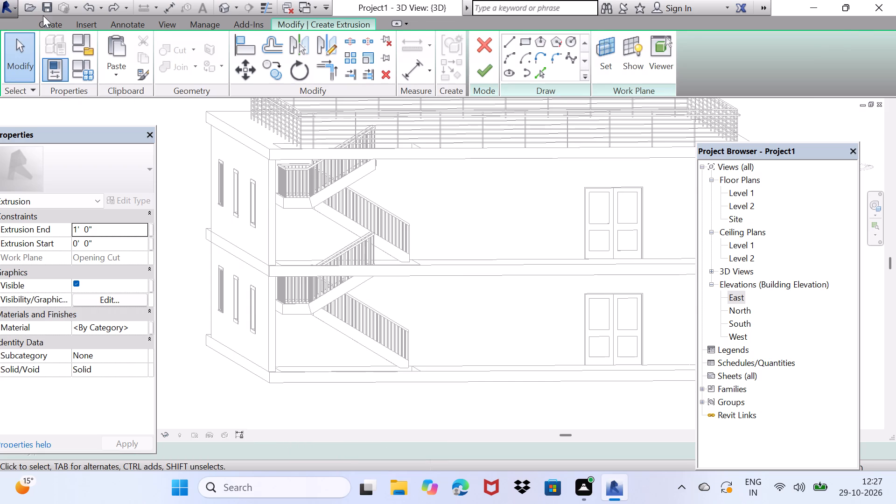
Set the work plane for the extrusion sketch by name to Opening Cut.
click(45, 21)
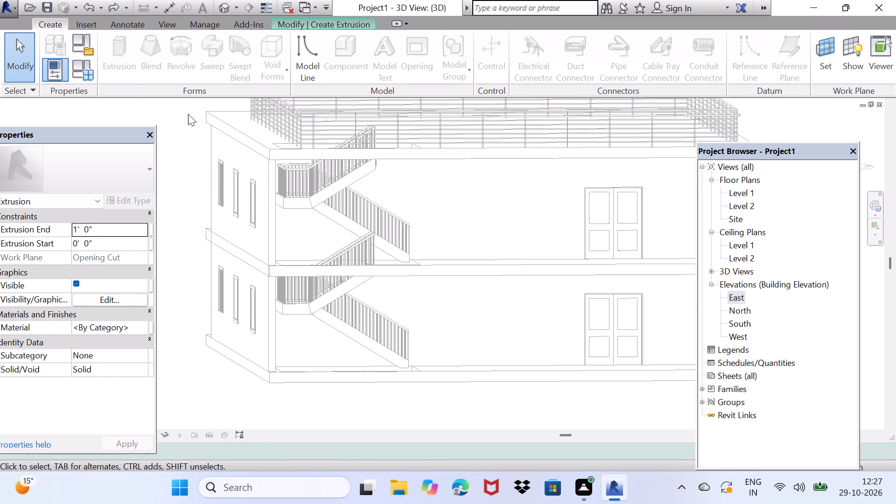
click(267, 184)
click(829, 55)
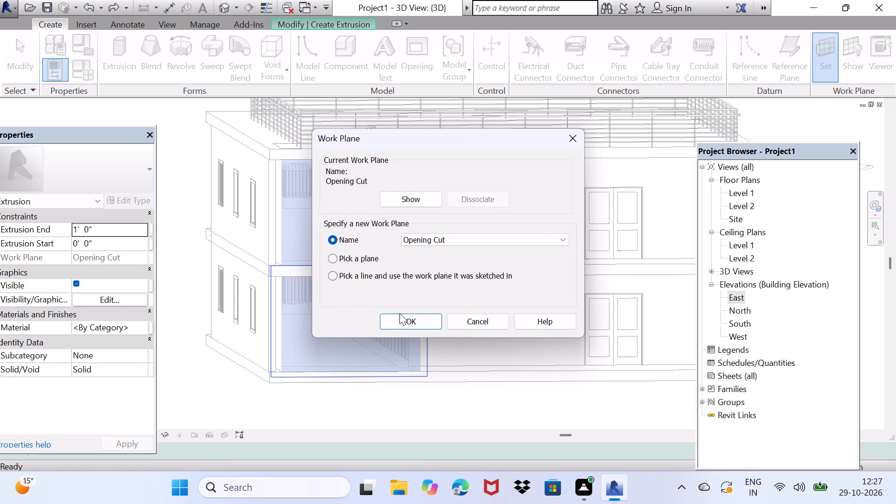
click(389, 320)
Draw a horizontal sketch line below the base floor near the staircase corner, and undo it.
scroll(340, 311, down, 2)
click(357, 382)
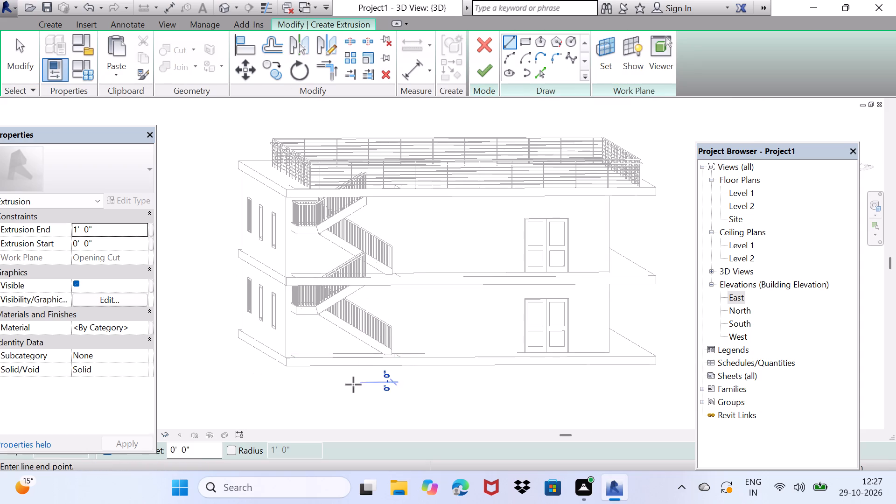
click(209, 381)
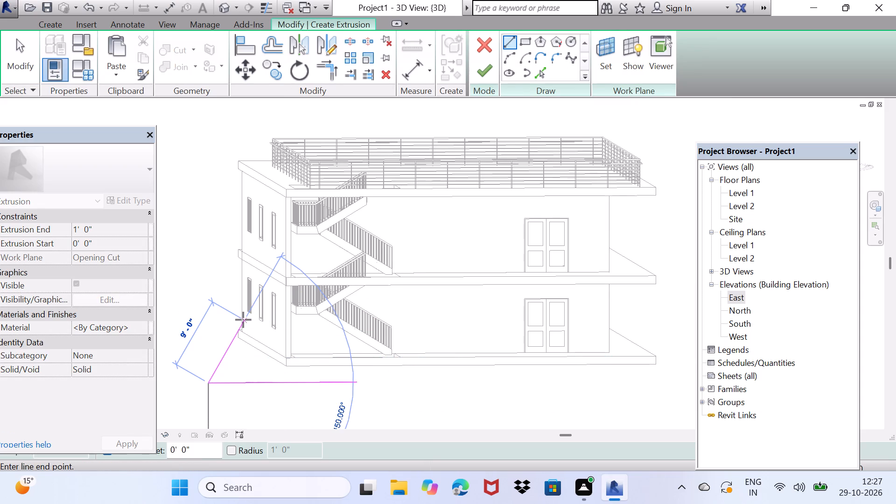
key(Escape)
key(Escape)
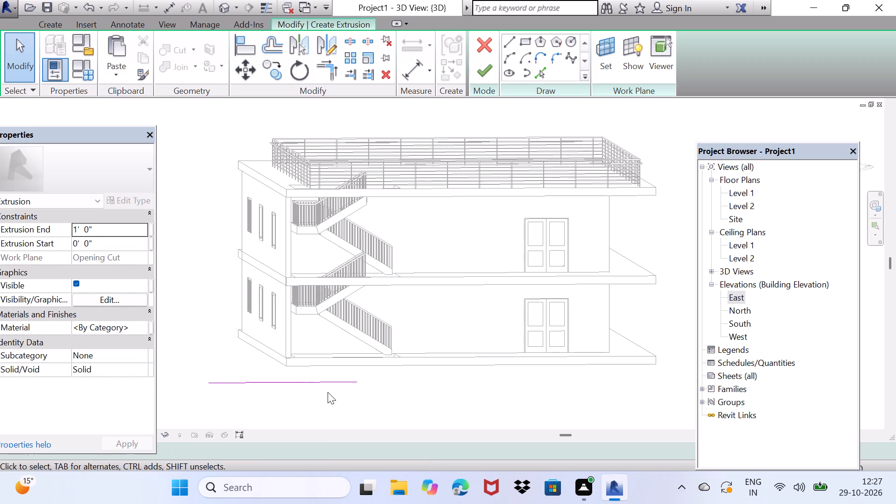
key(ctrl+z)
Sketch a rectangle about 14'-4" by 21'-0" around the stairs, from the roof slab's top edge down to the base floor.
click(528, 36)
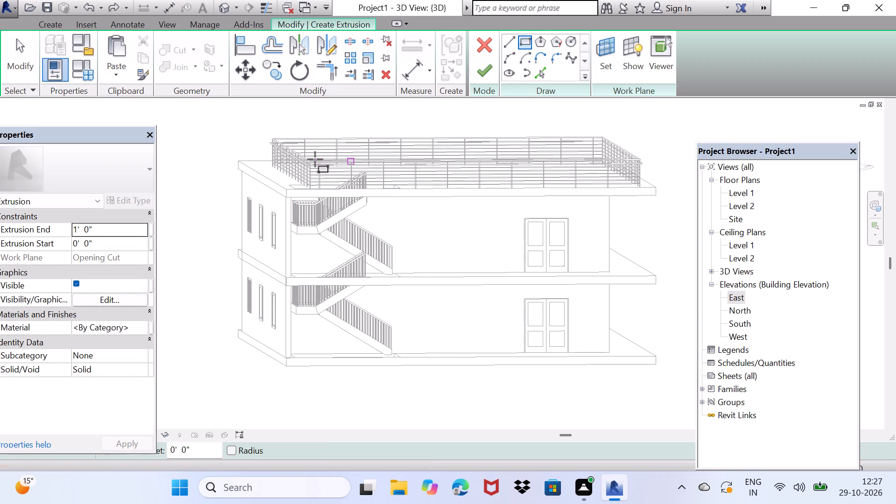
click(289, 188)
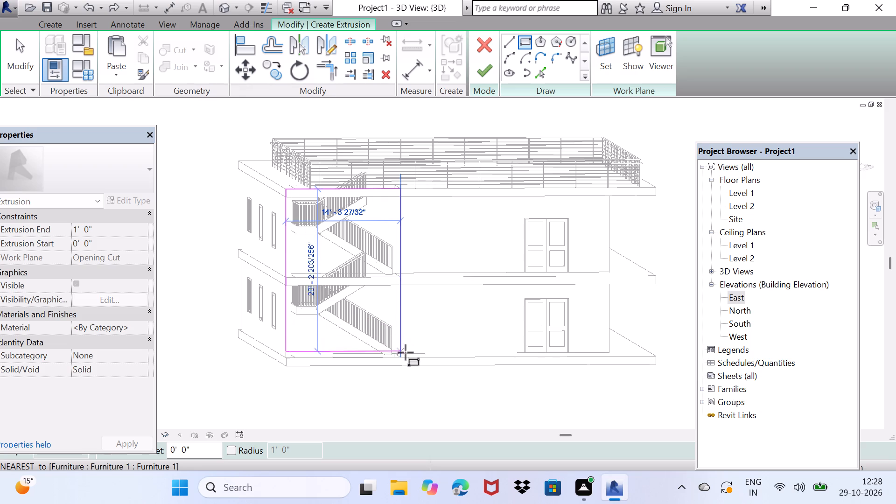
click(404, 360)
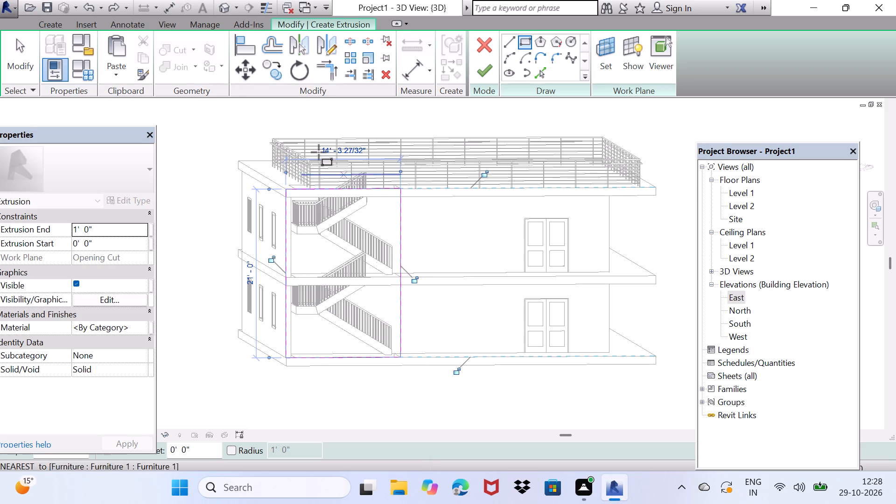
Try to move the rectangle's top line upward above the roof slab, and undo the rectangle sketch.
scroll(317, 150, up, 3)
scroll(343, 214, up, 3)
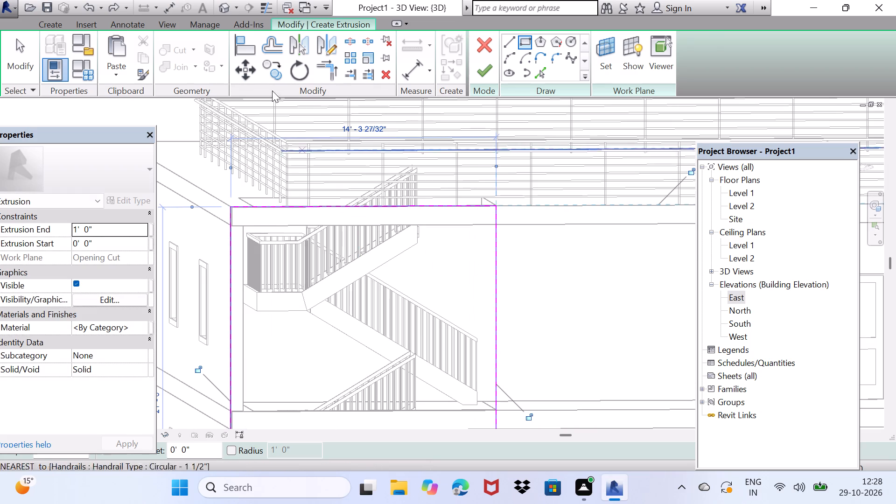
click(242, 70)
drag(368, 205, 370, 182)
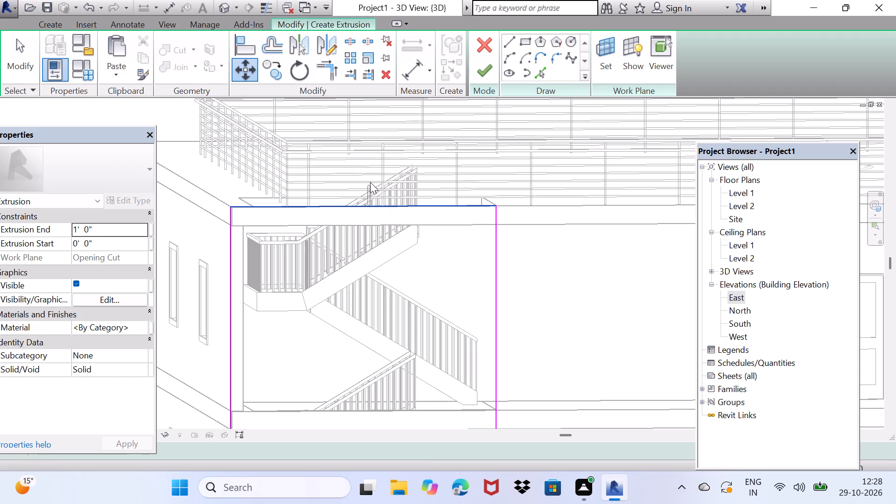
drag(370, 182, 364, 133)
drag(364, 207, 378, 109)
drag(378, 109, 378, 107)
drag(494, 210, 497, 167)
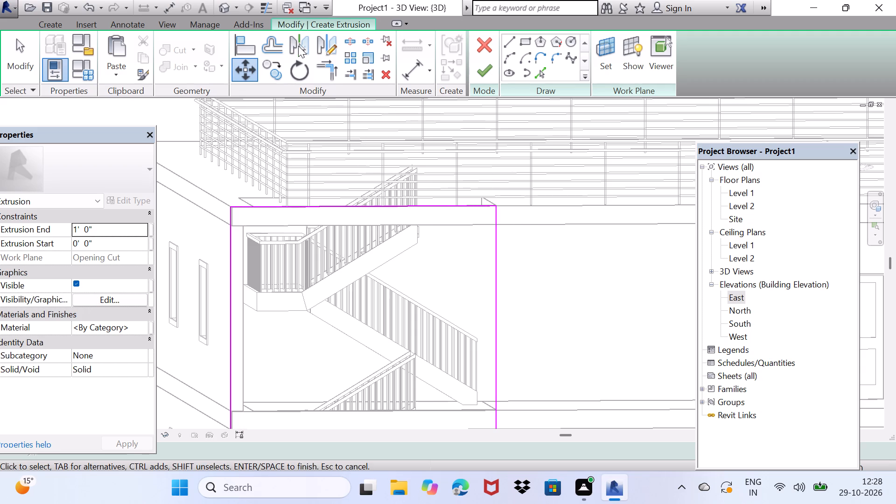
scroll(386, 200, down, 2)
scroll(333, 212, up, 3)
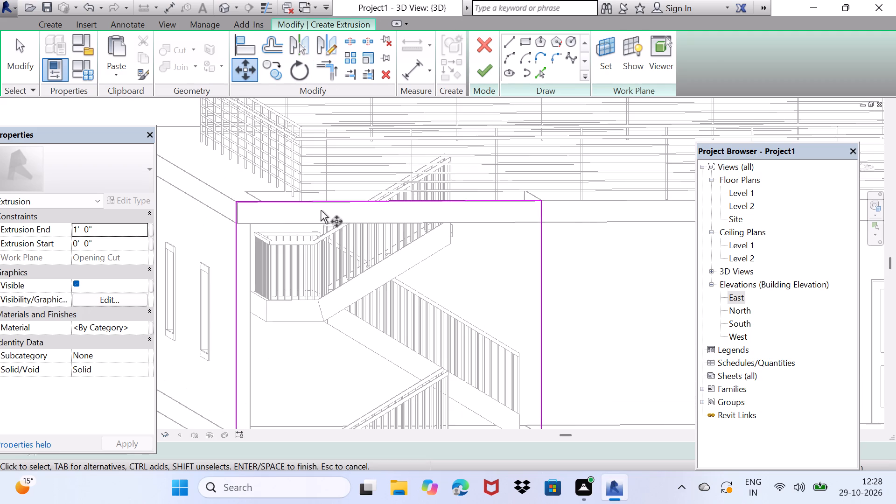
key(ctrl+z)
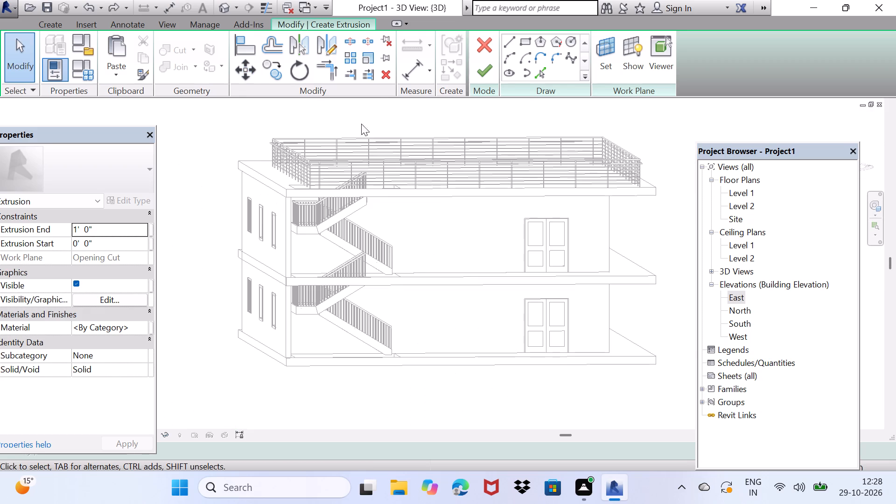
Sketch a rectangle about 17'-11" by 25'-10" from the roof railing to the base floor around the stairs, and finish the extrusion.
click(526, 39)
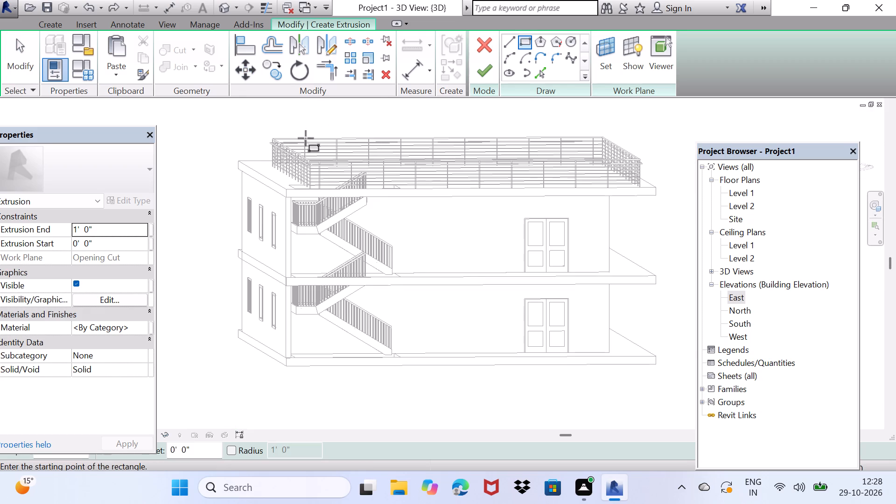
click(294, 150)
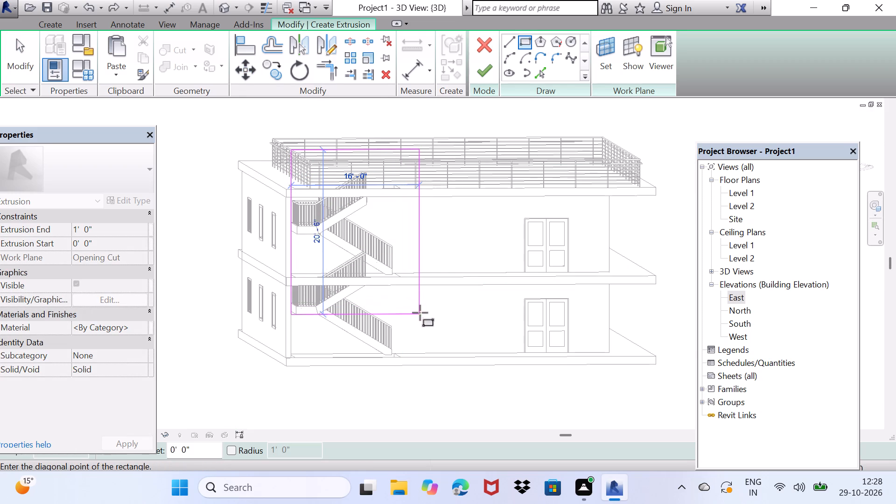
click(434, 359)
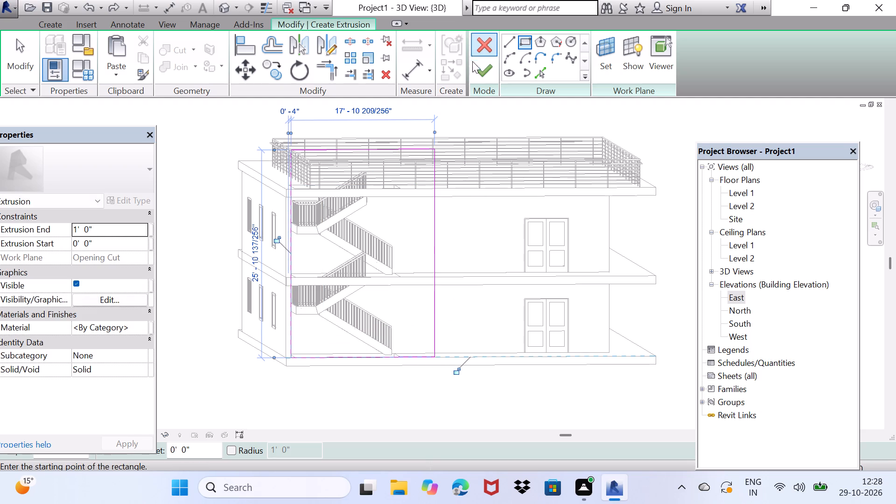
click(483, 75)
Widen the stairwell extrusion by stretching its side face toward the doors.
middle_drag(438, 253, 404, 247)
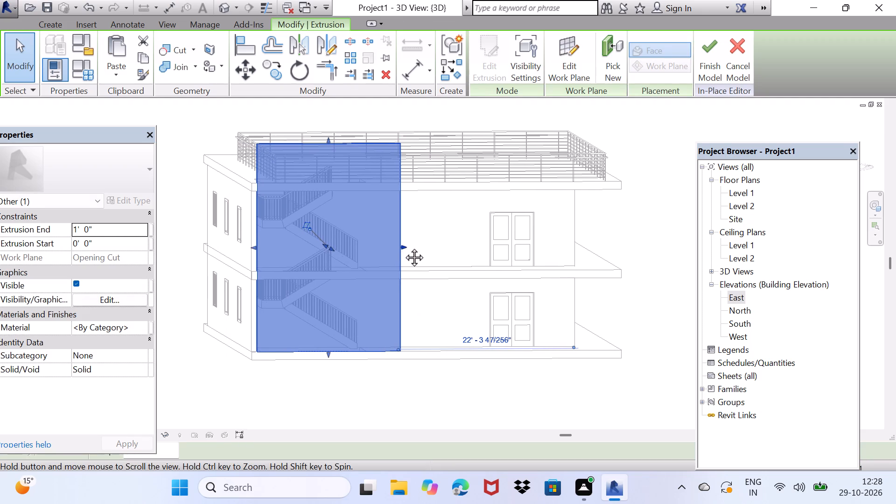
middle_drag(404, 247, 234, 240)
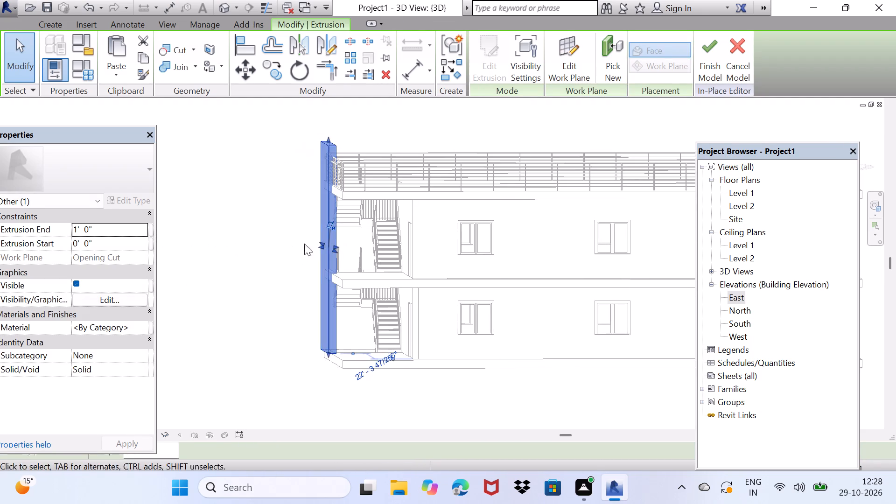
scroll(347, 243, up, 6)
middle_drag(334, 254, 399, 249)
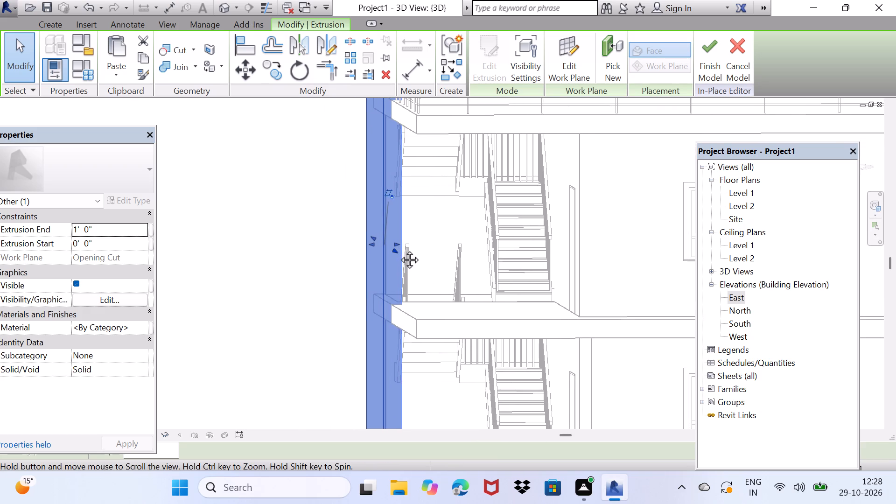
middle_drag(399, 249, 434, 249)
click(455, 245)
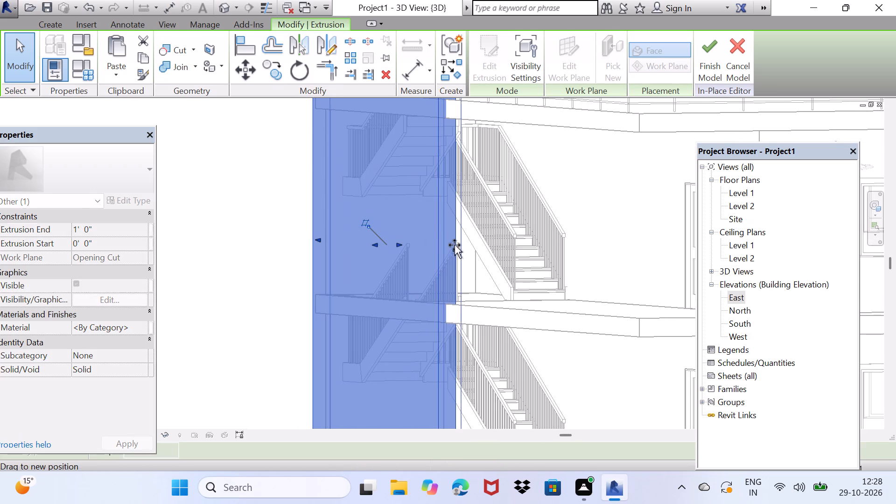
drag(453, 246, 481, 257)
Stretch the extrusion's bottom face slightly downward at the base floor slab.
scroll(461, 270, down, 2)
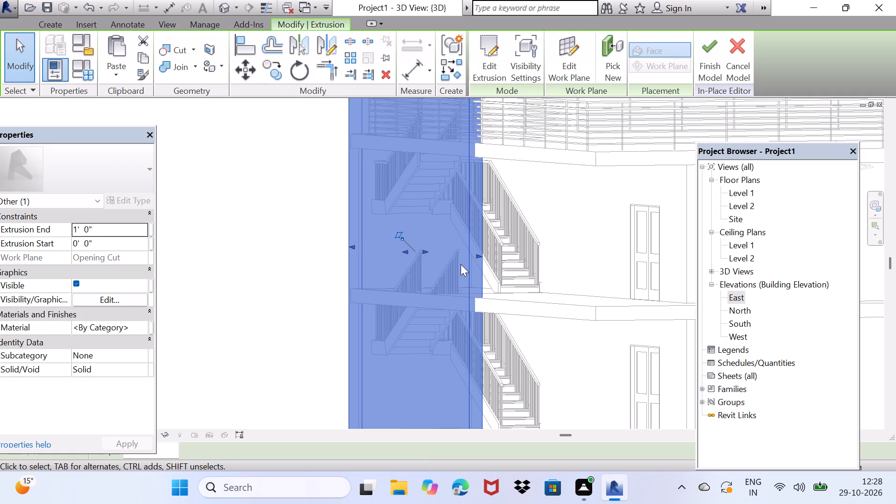
scroll(448, 229, down, 1)
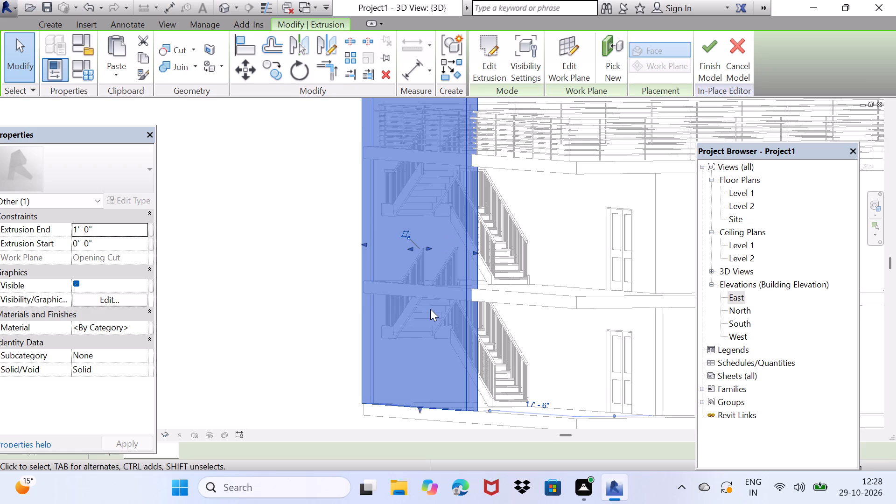
middle_drag(432, 315, 437, 280)
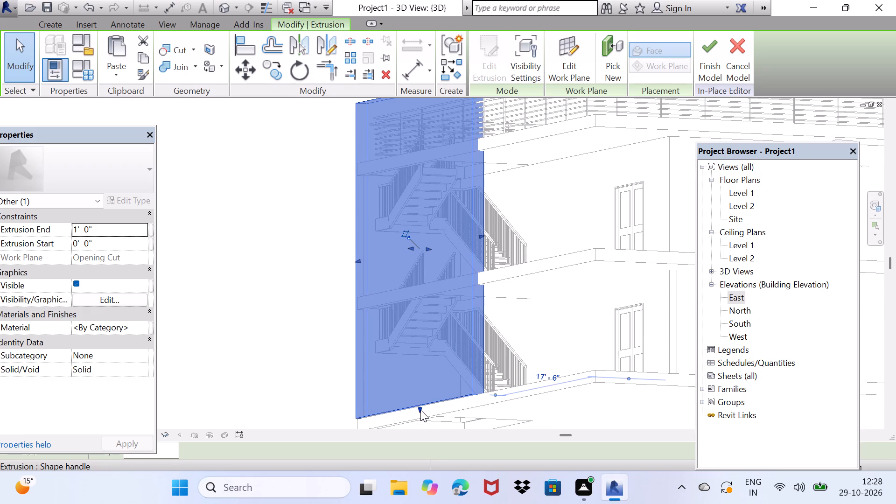
drag(420, 410, 422, 399)
middle_drag(422, 399, 431, 408)
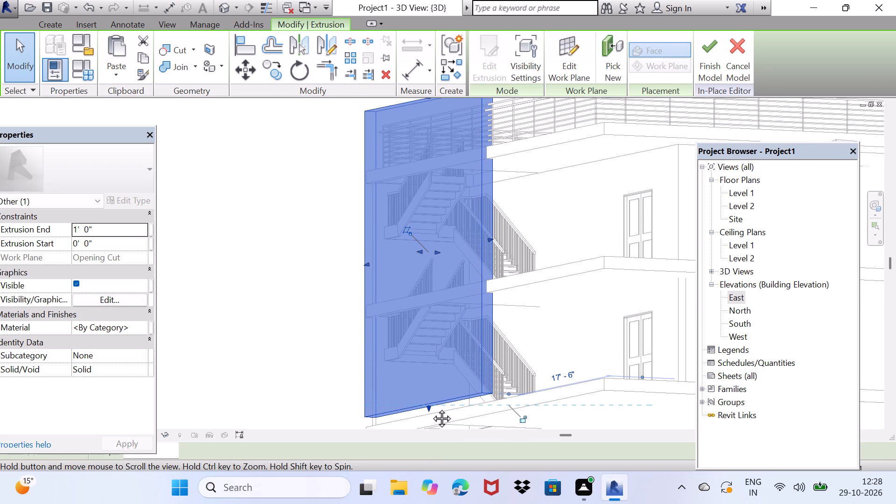
middle_drag(431, 408, 432, 408)
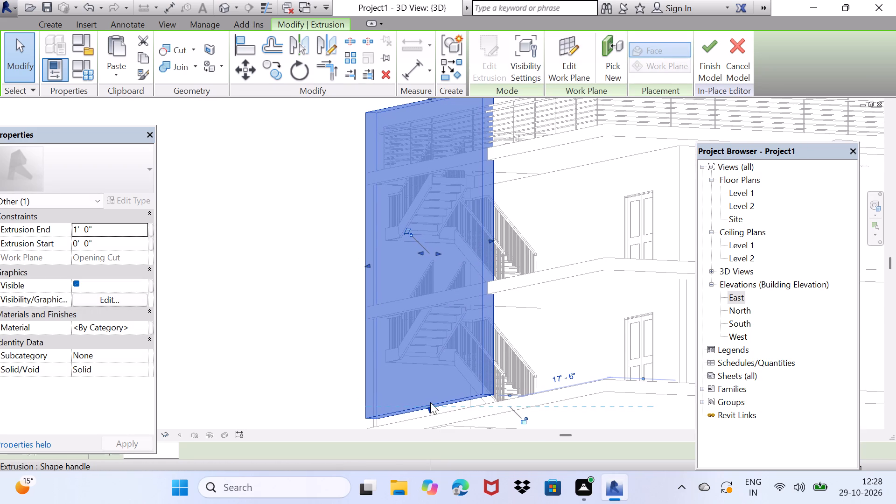
drag(428, 410, 429, 418)
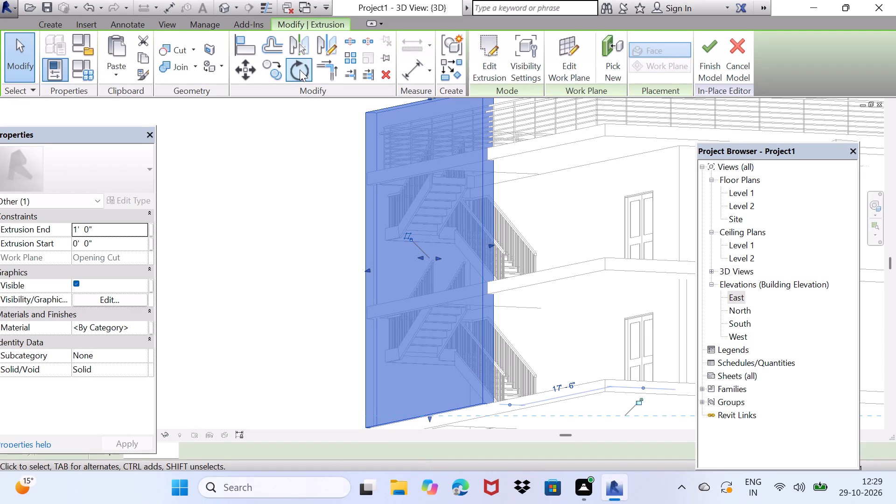
Create a second extrusion from a line-drawn rectangular outline about 21'-0" tall, inset within the large stairwell panel.
click(54, 24)
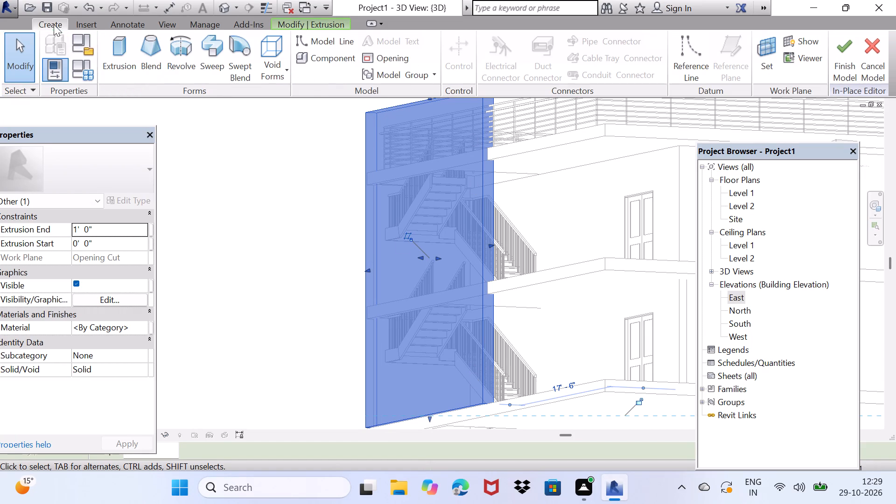
click(127, 43)
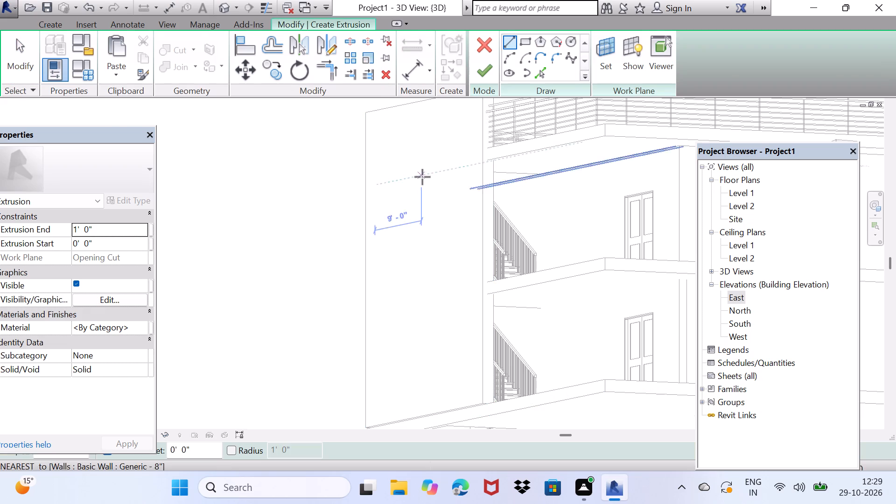
scroll(423, 177, down, 2)
middle_drag(417, 183, 496, 239)
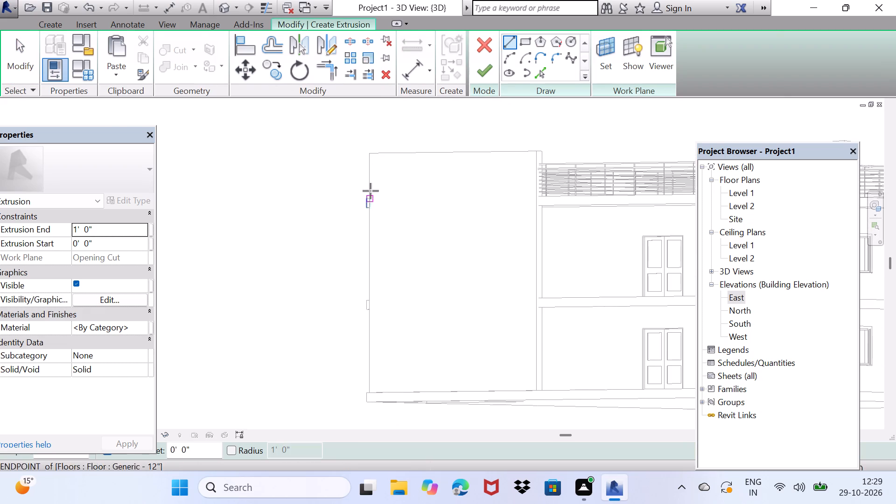
click(385, 172)
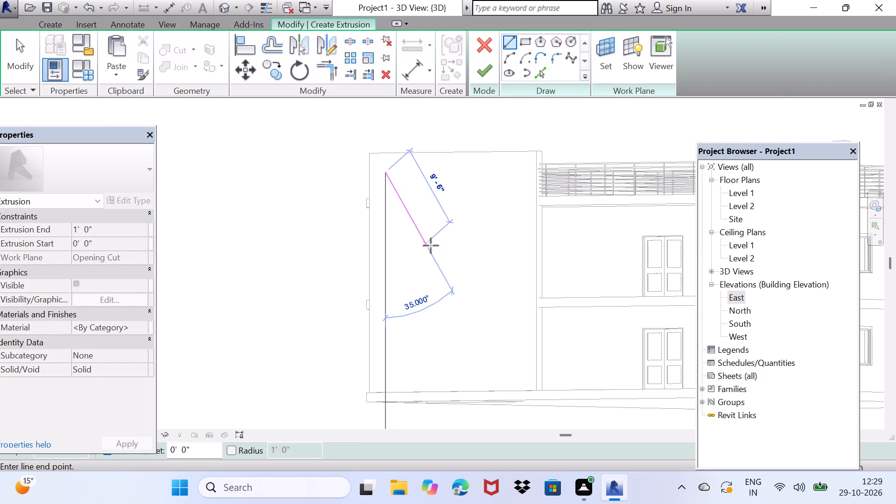
click(383, 368)
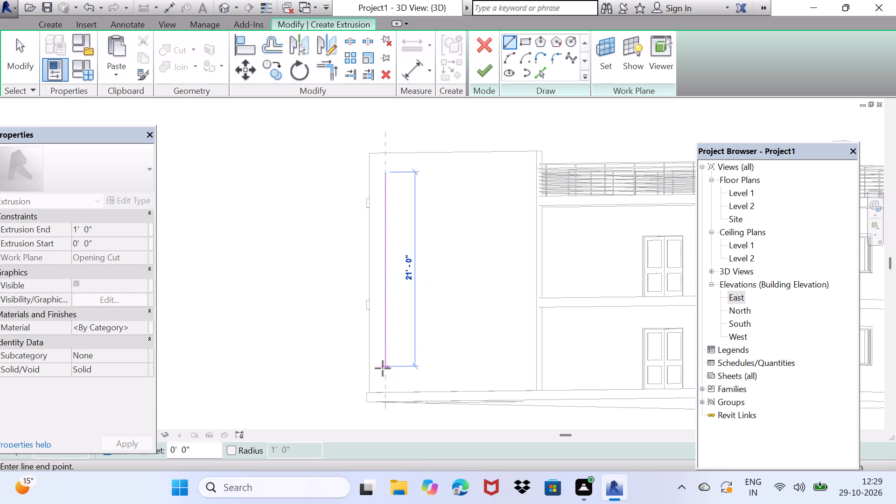
click(518, 370)
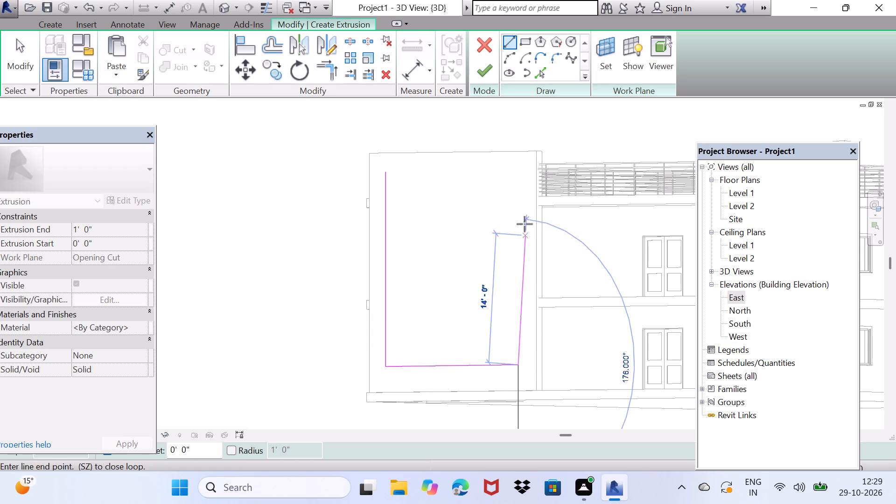
click(515, 172)
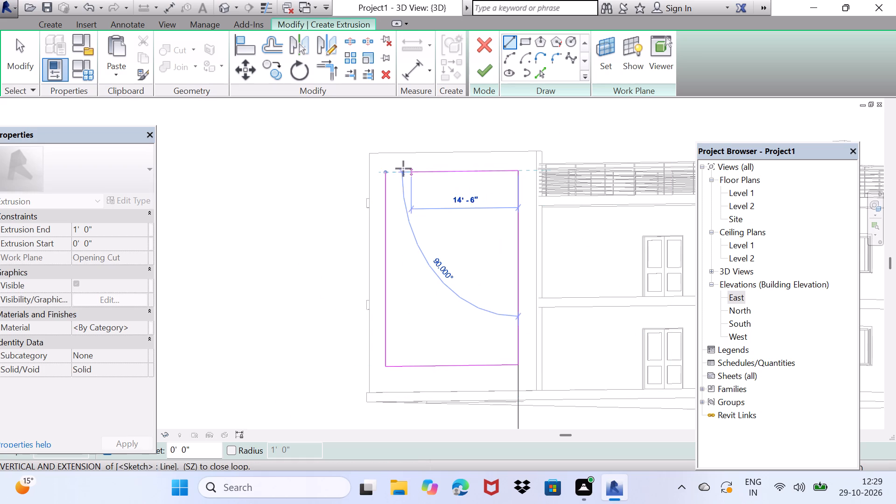
click(388, 169)
click(490, 72)
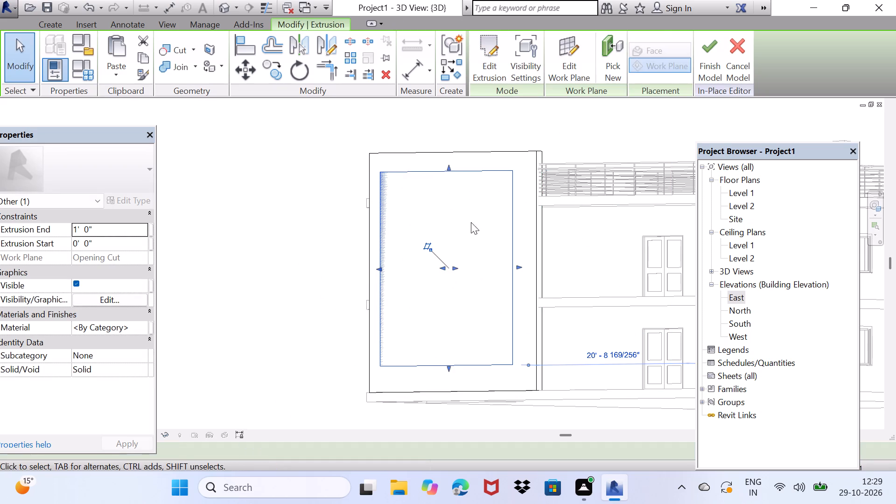
Reduce the inset extrusion's depth to about 0' 8 3/8" and deselect it.
scroll(457, 283, up, 1)
click(443, 263)
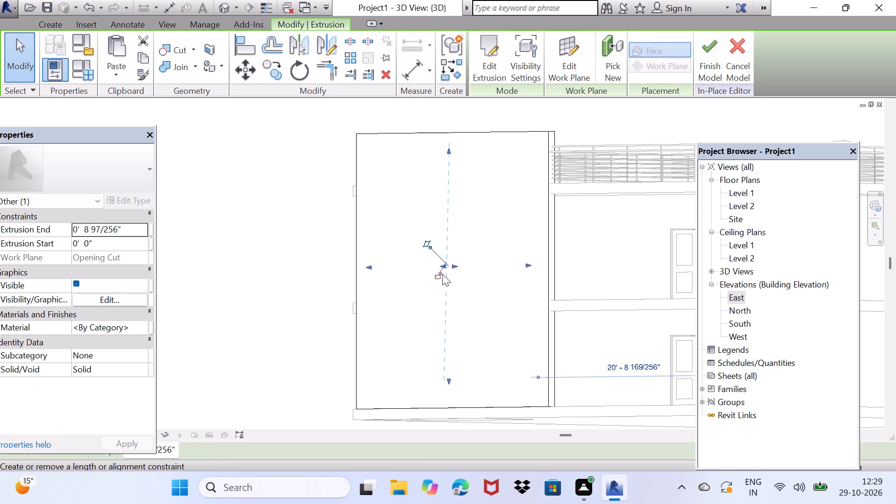
drag(443, 267, 353, 305)
drag(439, 268, 498, 239)
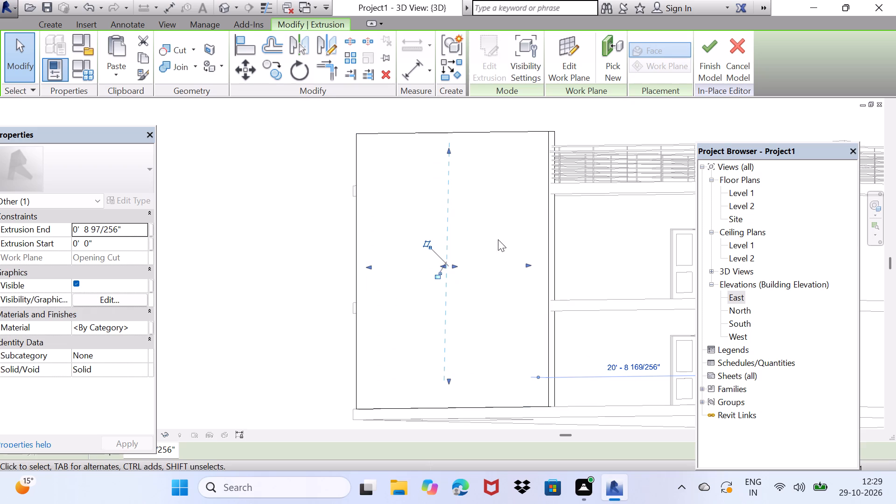
drag(498, 239, 499, 239)
click(447, 272)
click(473, 270)
click(472, 271)
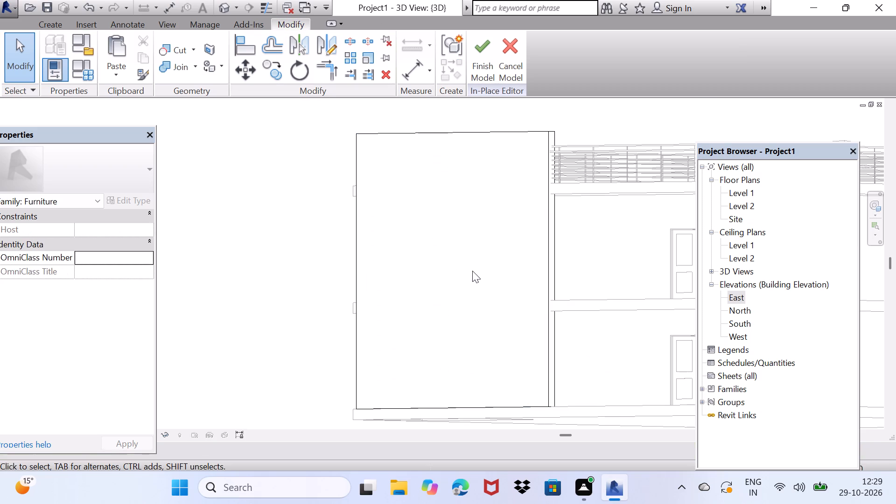
Inspect the stairwell panel and its inset extrusion from the side.
middle_drag(523, 276, 417, 289)
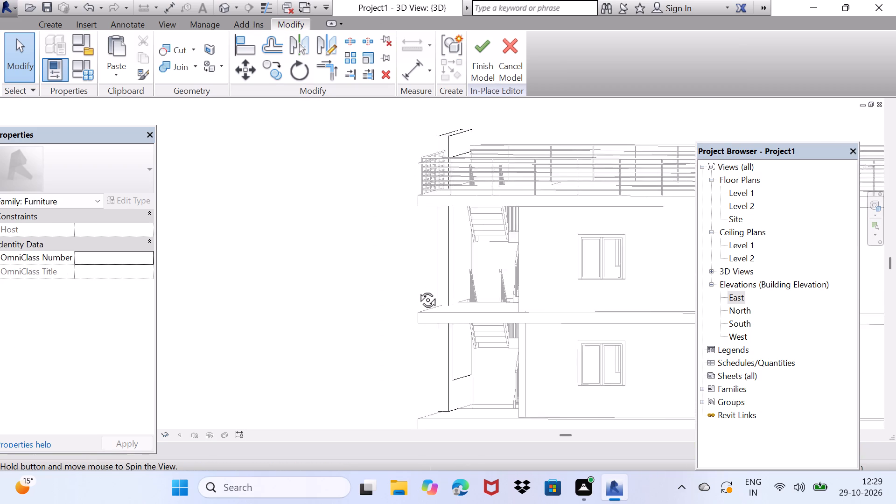
middle_drag(417, 289, 441, 291)
click(454, 259)
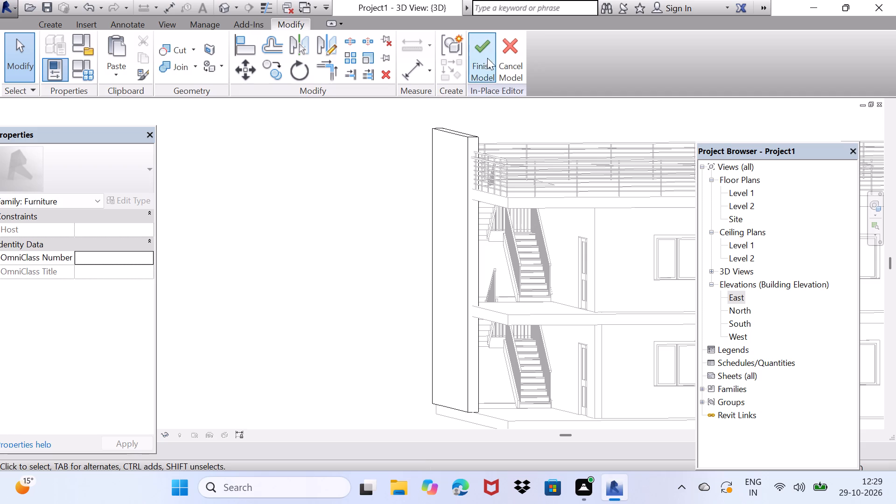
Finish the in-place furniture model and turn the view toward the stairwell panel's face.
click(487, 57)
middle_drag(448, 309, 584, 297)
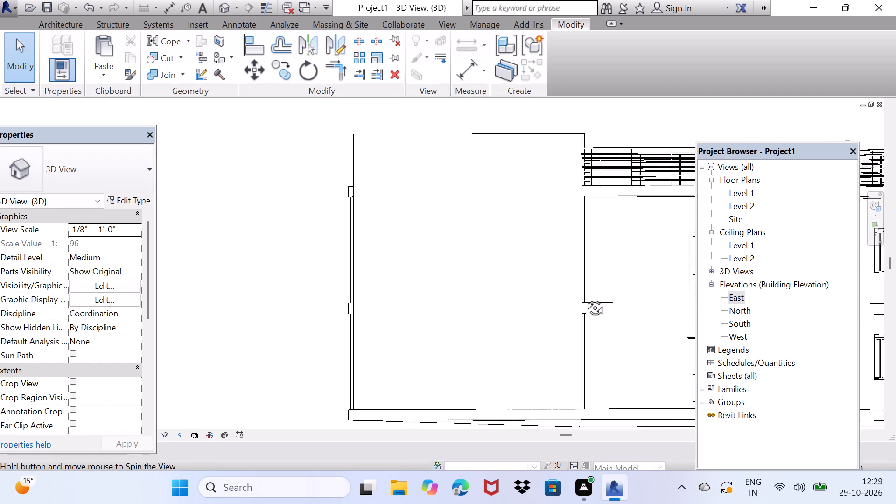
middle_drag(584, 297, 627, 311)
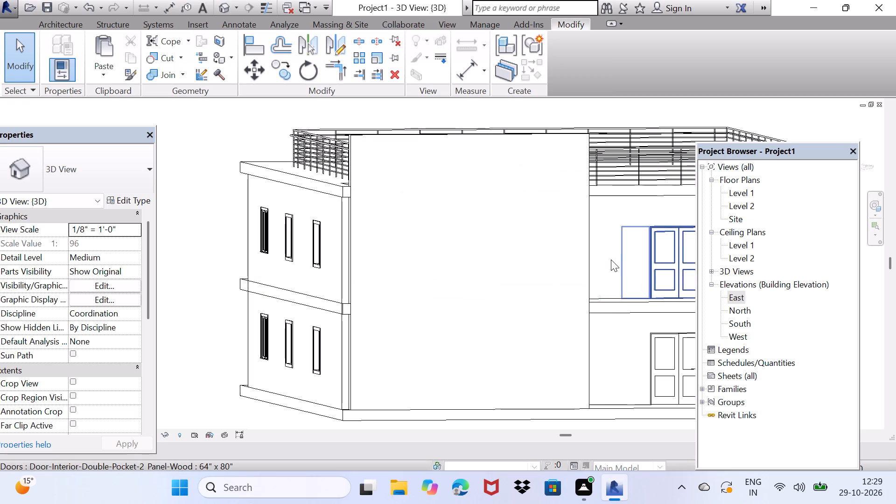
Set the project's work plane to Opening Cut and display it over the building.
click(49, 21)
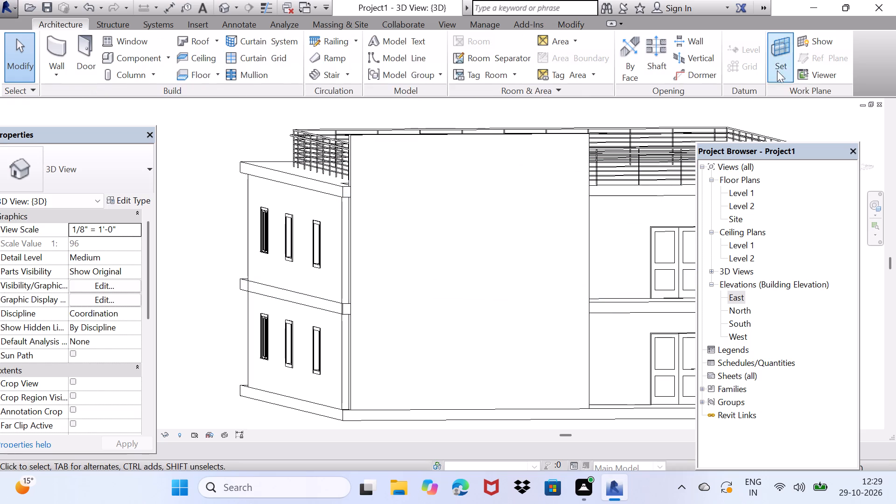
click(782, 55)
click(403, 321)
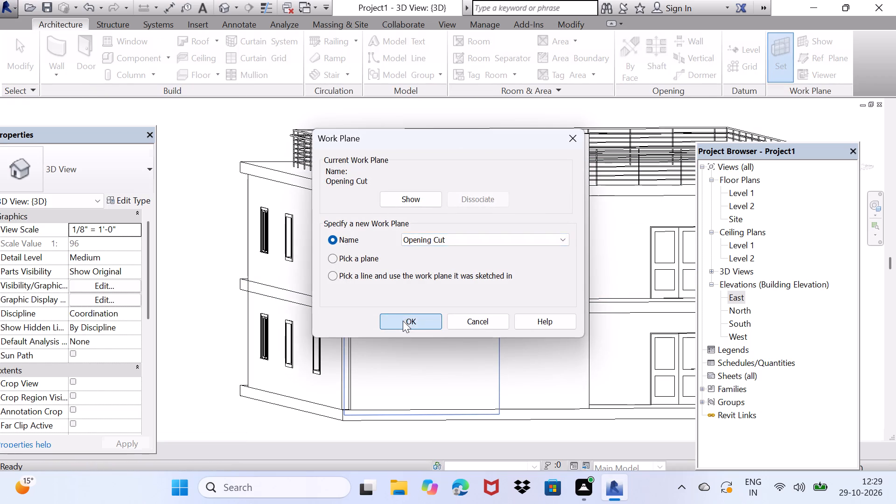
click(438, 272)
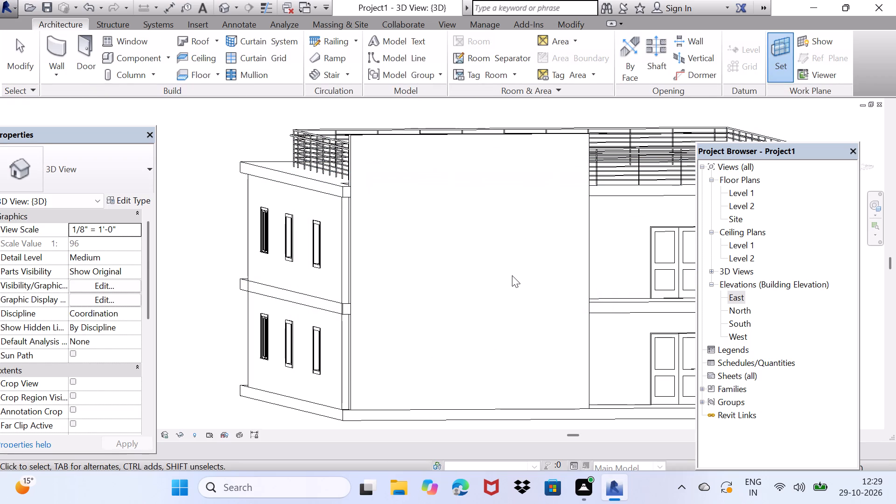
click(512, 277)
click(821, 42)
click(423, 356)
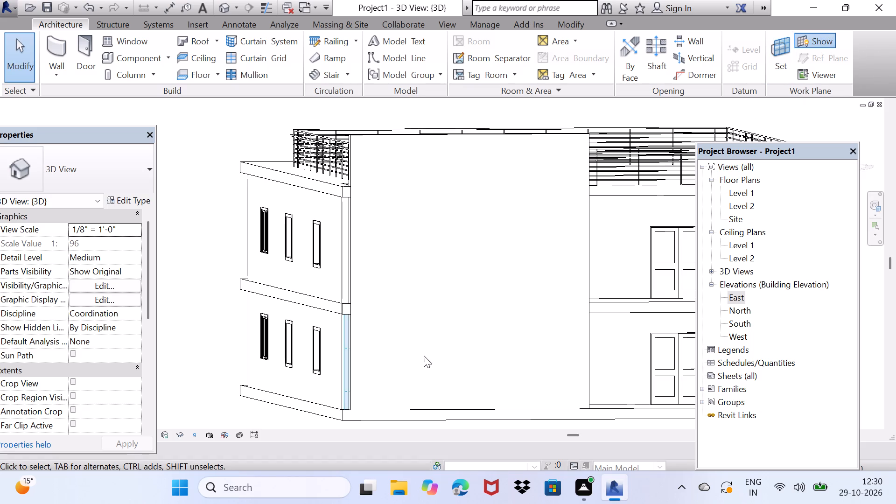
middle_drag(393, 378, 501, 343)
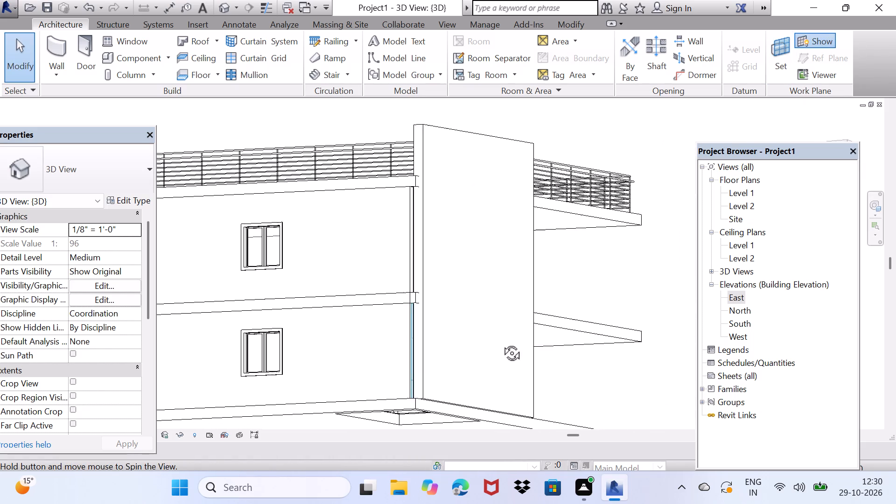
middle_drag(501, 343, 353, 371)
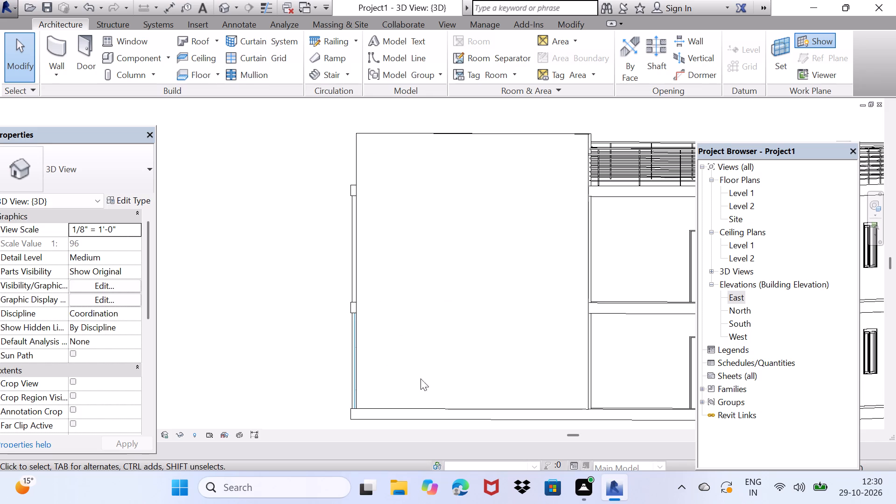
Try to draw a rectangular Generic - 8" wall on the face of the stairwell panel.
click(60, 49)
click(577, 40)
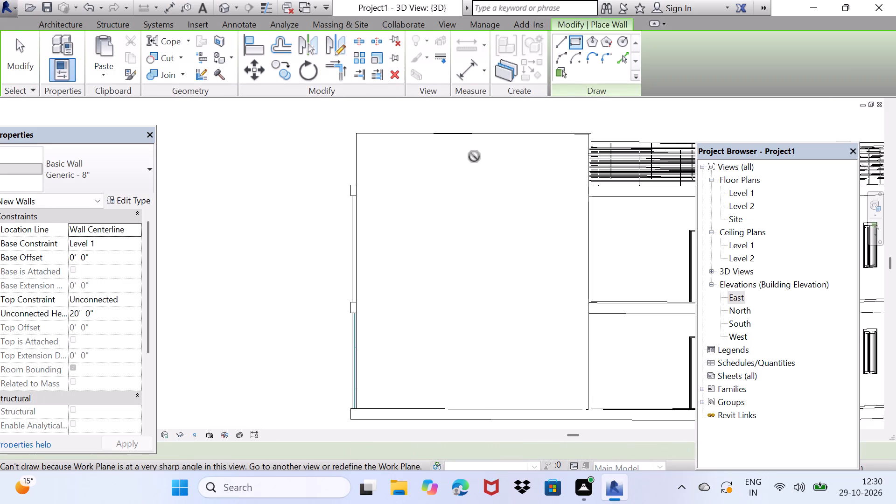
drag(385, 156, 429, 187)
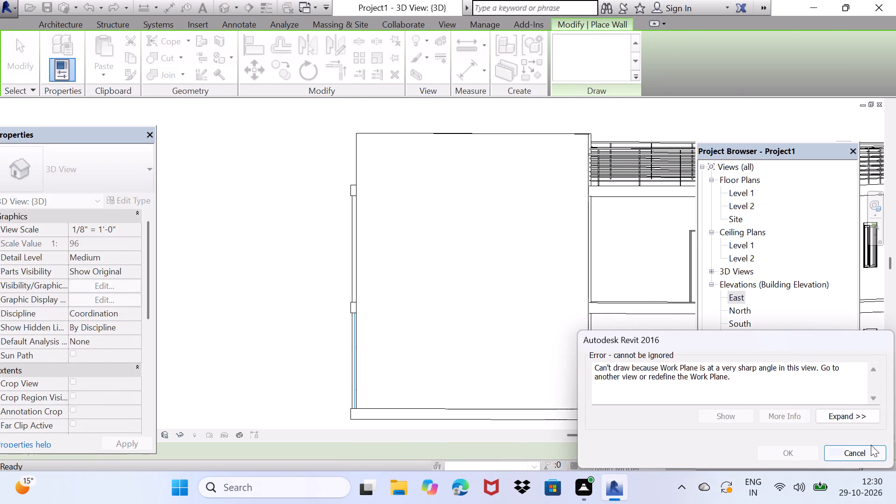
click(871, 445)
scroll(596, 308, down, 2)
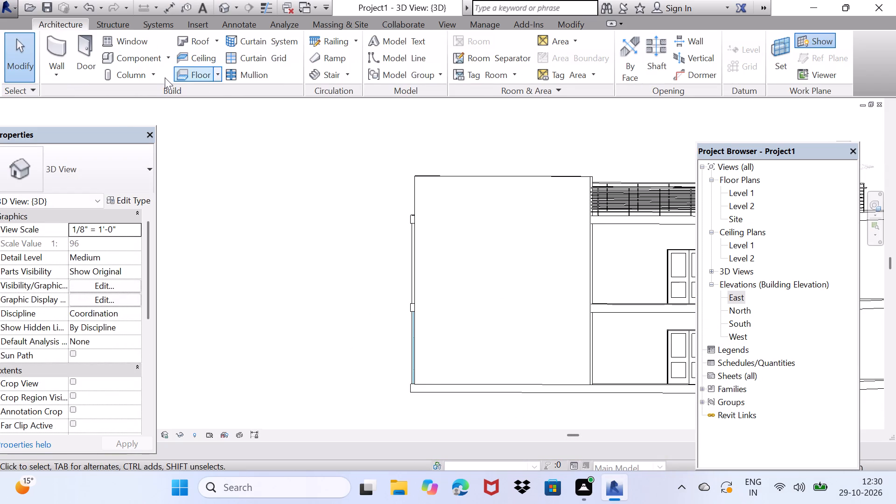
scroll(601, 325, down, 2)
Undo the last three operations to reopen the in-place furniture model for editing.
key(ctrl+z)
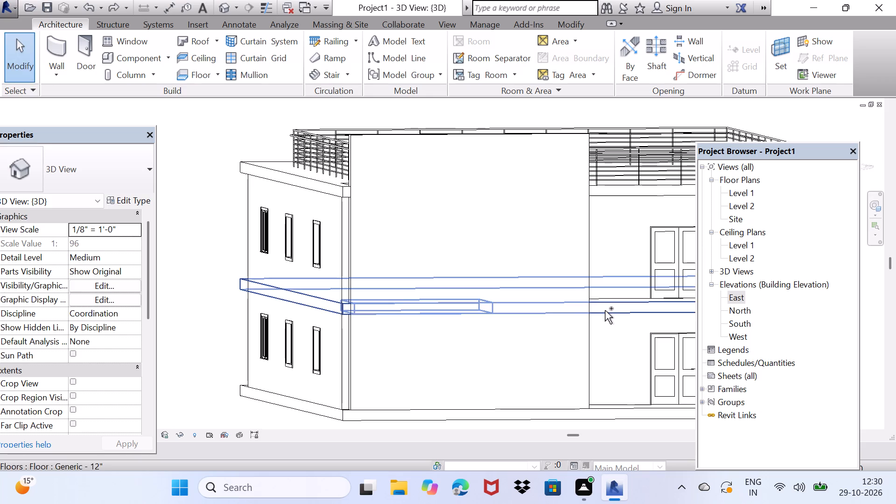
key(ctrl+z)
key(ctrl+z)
Set Opening Cut as the work plane inside the in-place model and turn on its display.
middle_drag(567, 317, 522, 321)
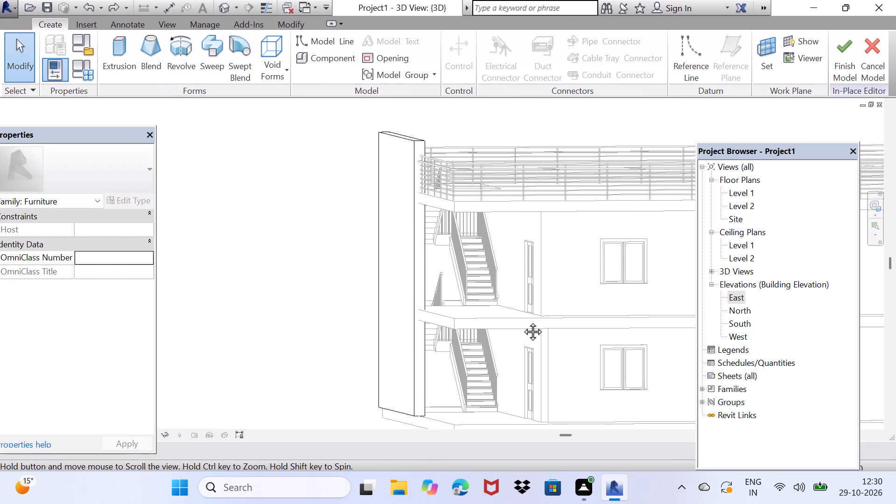
middle_drag(522, 321, 525, 322)
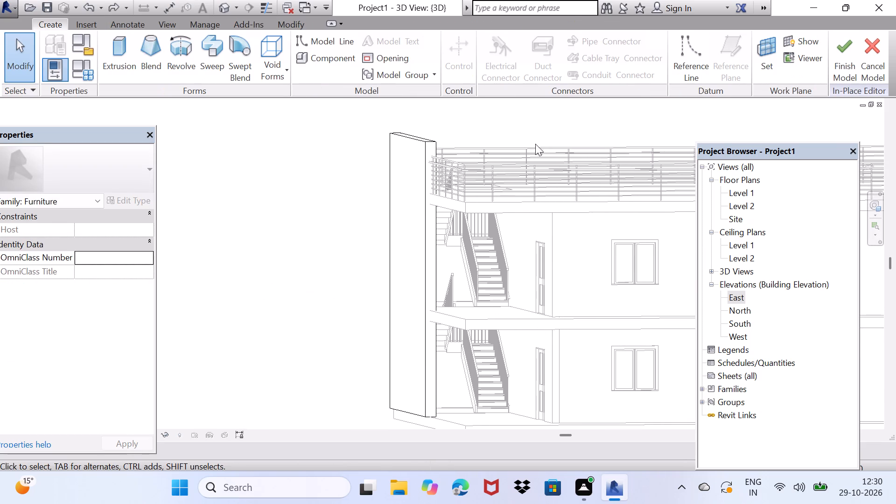
click(73, 21)
click(49, 25)
shift+middle_drag(400, 211, 475, 206)
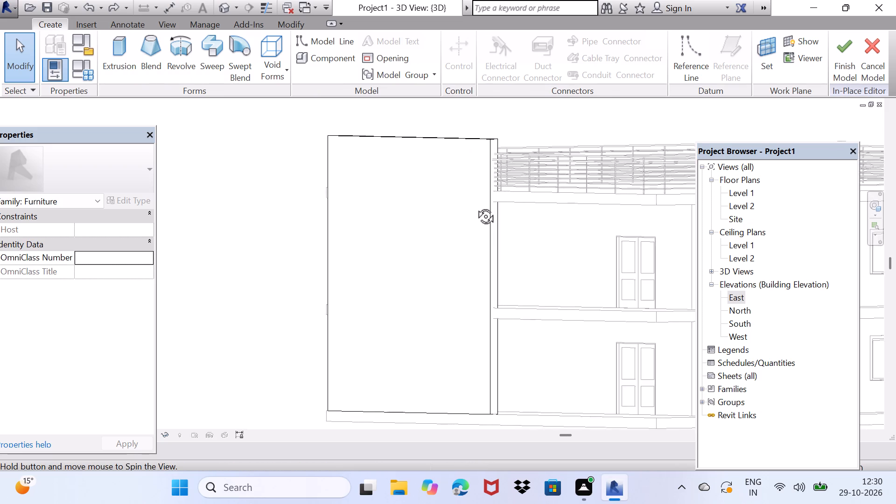
shift+middle_drag(475, 206, 538, 196)
click(761, 60)
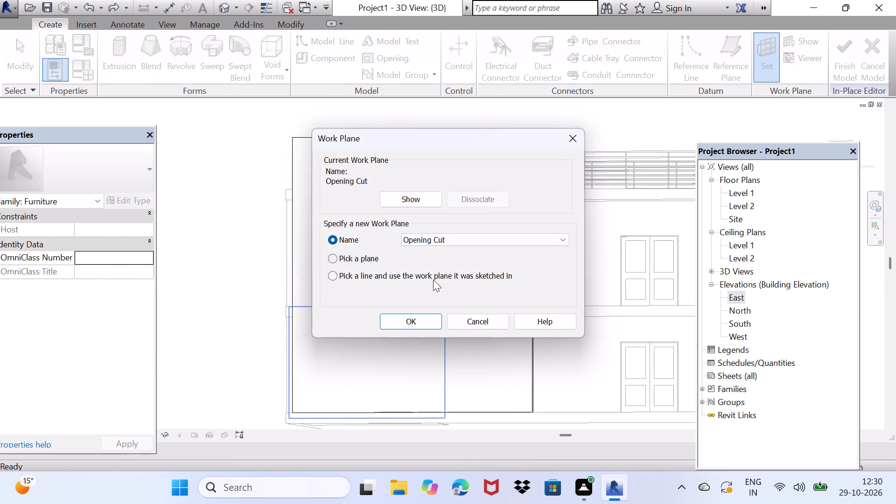
click(403, 324)
drag(415, 329, 419, 324)
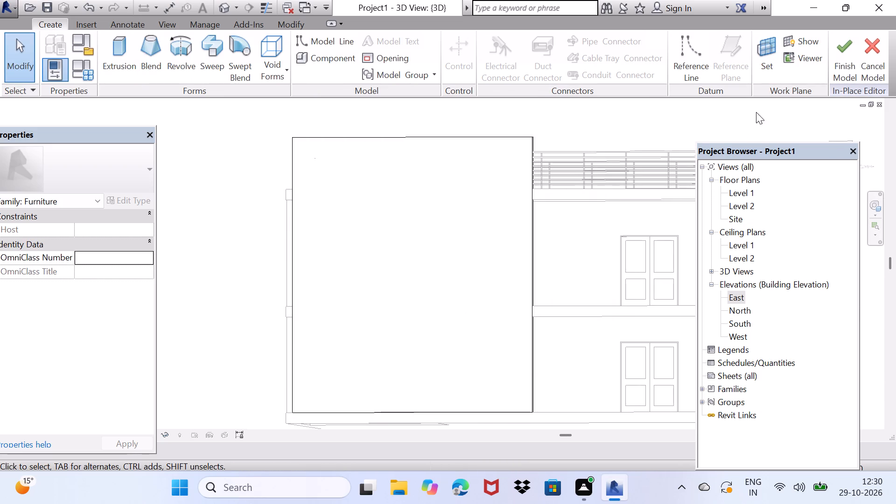
click(794, 42)
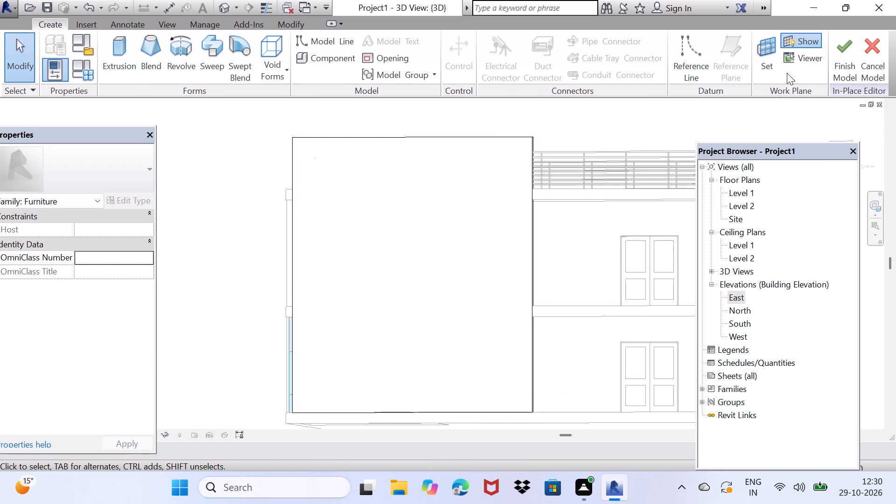
click(764, 54)
click(421, 323)
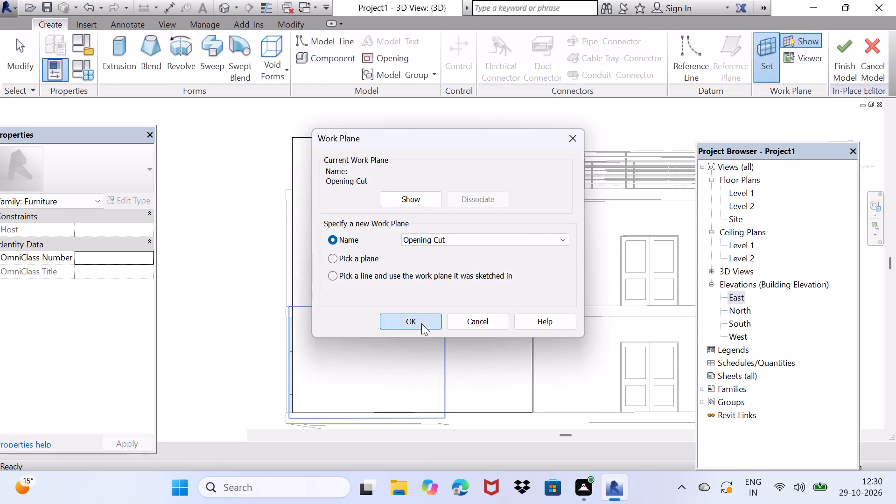
Enlarge the Opening Cut work plane grid upward and across to the panel's far vertical edge.
drag(368, 304, 379, 300)
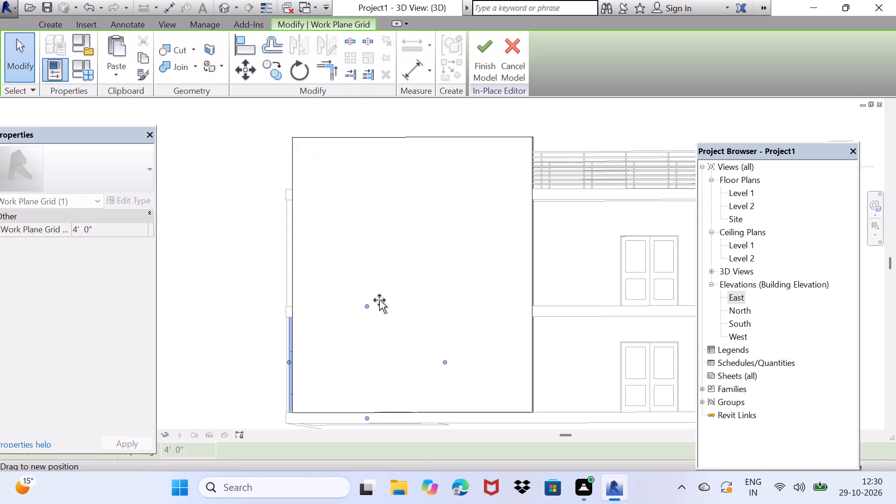
drag(379, 300, 468, 273)
drag(441, 348, 523, 335)
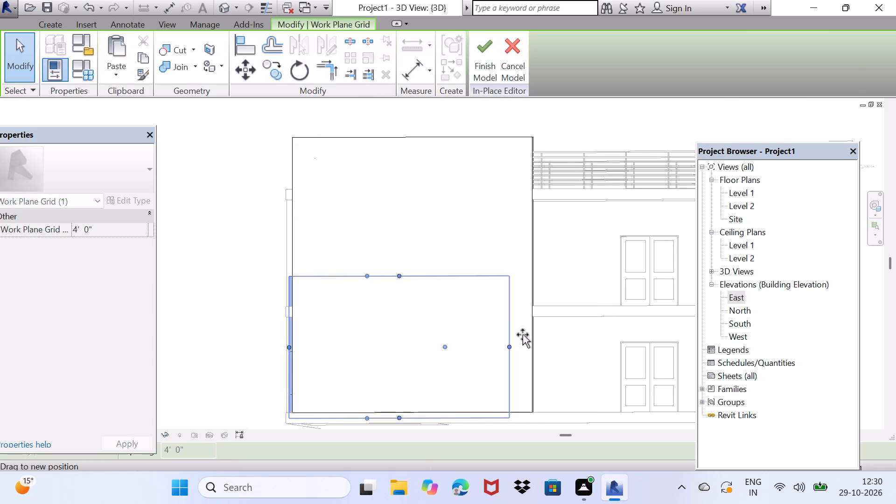
drag(523, 335, 531, 333)
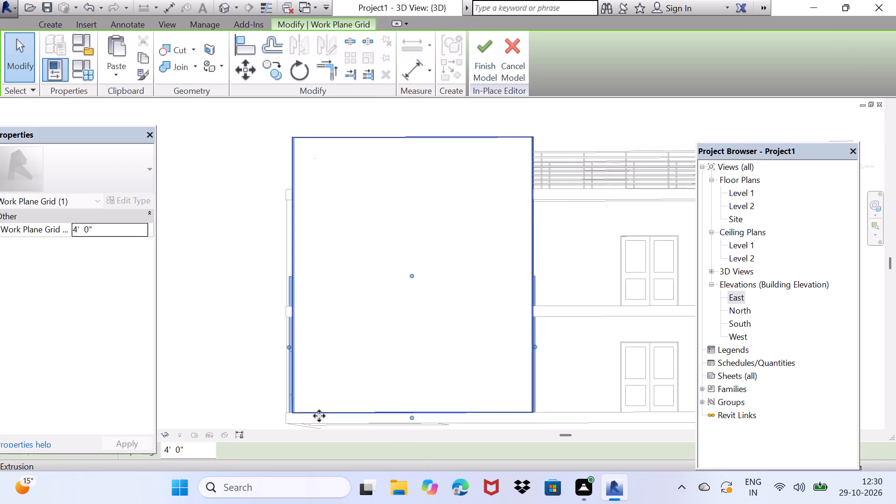
Shift the work plane grid sideways so its far edge sits just inside the panel's edge beside the doors.
scroll(298, 419, up, 2)
middle_drag(502, 386, 480, 387)
scroll(589, 408, up, 1)
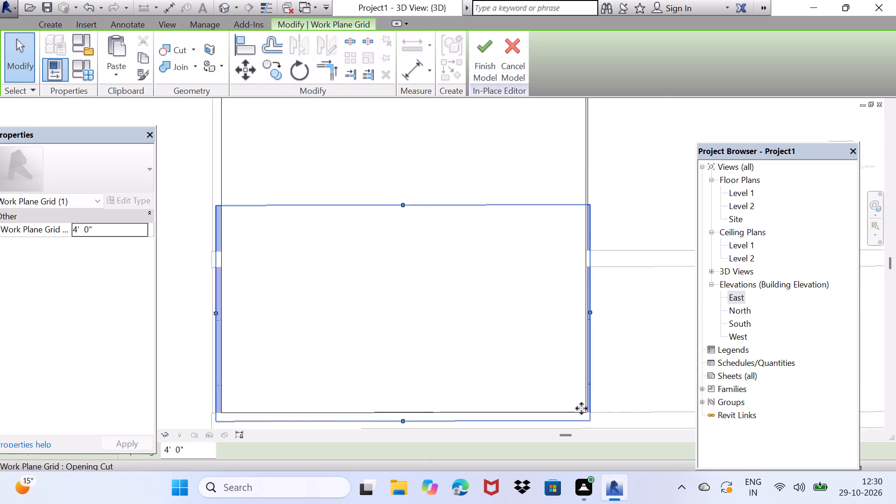
scroll(581, 408, up, 2)
drag(596, 409, 581, 412)
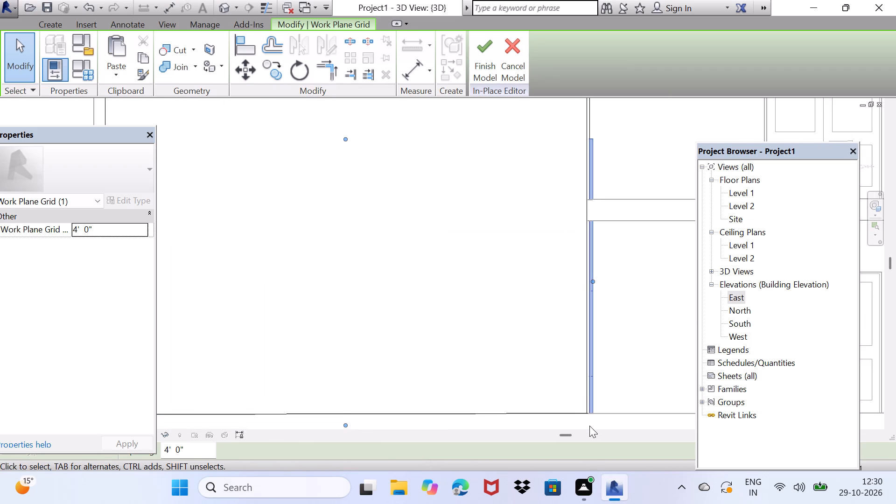
drag(596, 409, 586, 404)
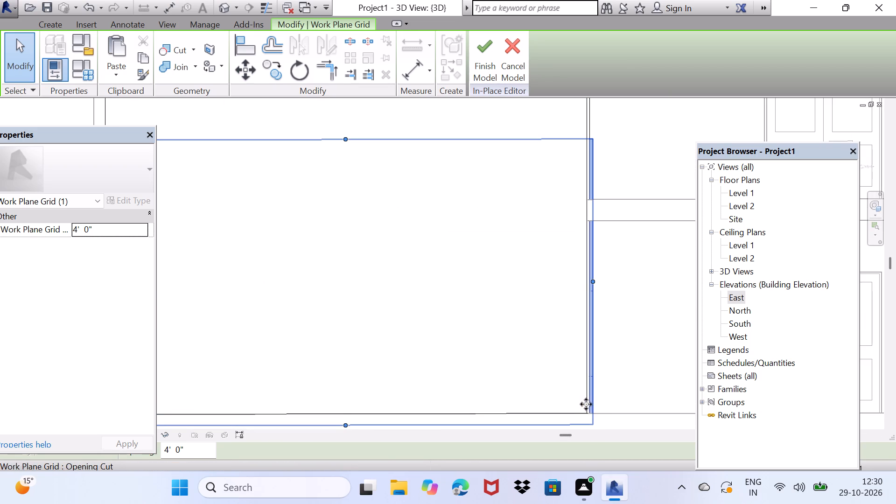
drag(586, 404, 581, 401)
drag(598, 399, 569, 404)
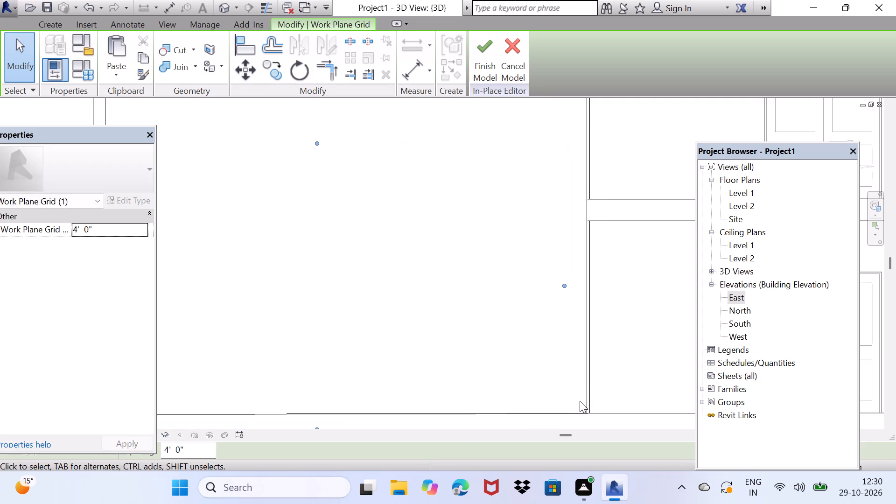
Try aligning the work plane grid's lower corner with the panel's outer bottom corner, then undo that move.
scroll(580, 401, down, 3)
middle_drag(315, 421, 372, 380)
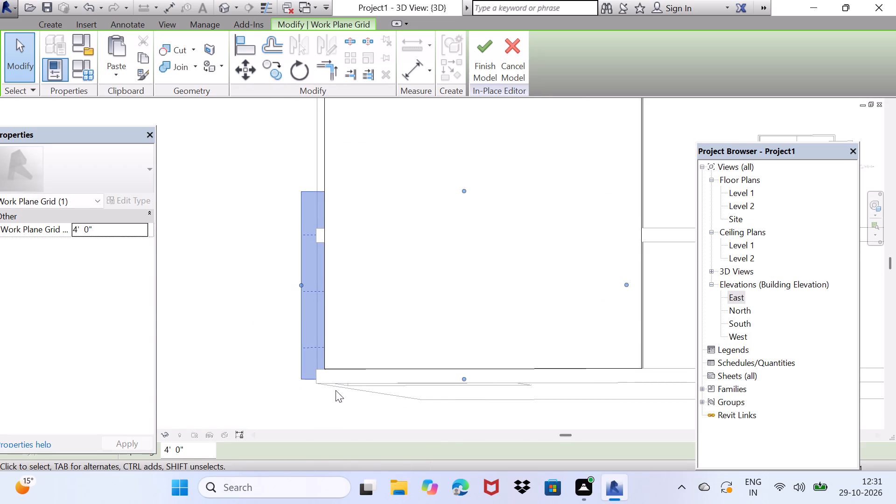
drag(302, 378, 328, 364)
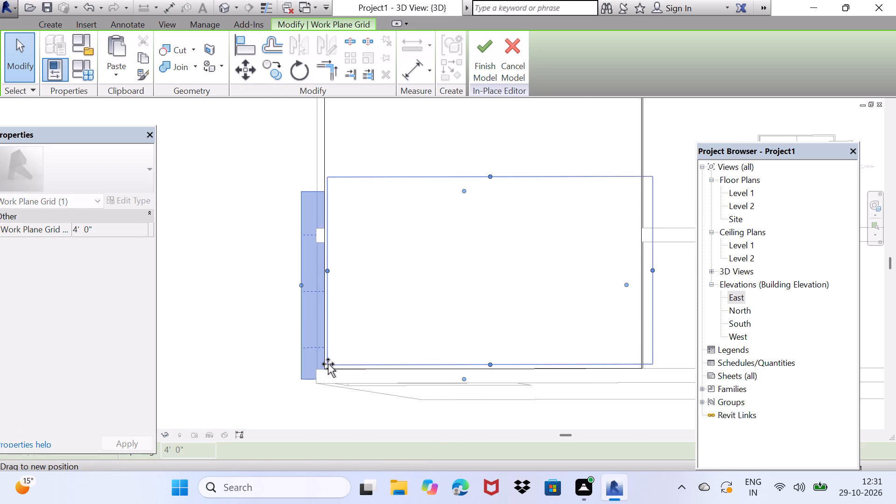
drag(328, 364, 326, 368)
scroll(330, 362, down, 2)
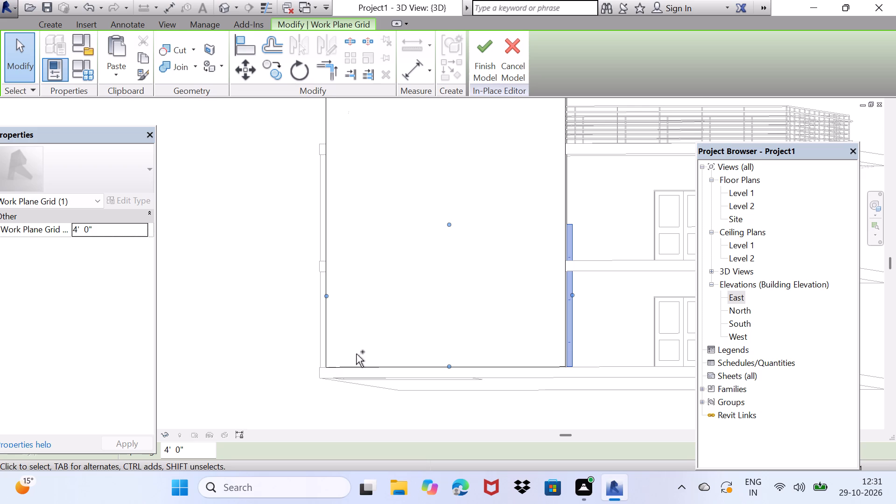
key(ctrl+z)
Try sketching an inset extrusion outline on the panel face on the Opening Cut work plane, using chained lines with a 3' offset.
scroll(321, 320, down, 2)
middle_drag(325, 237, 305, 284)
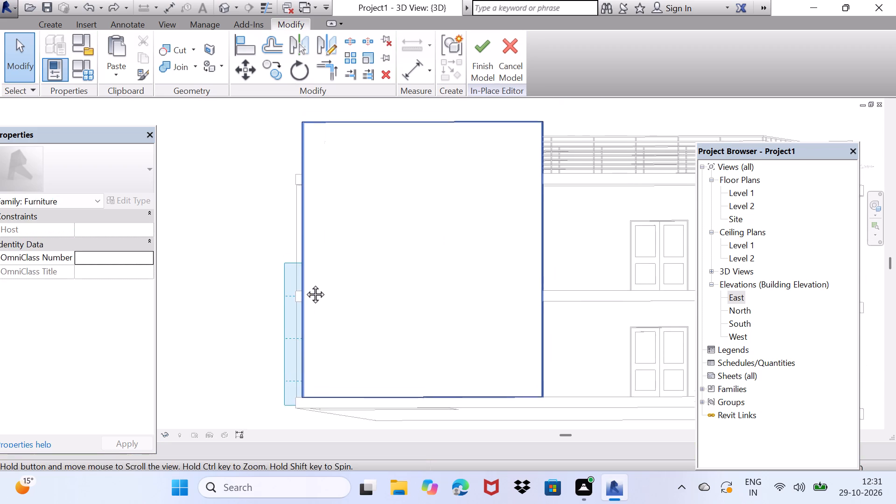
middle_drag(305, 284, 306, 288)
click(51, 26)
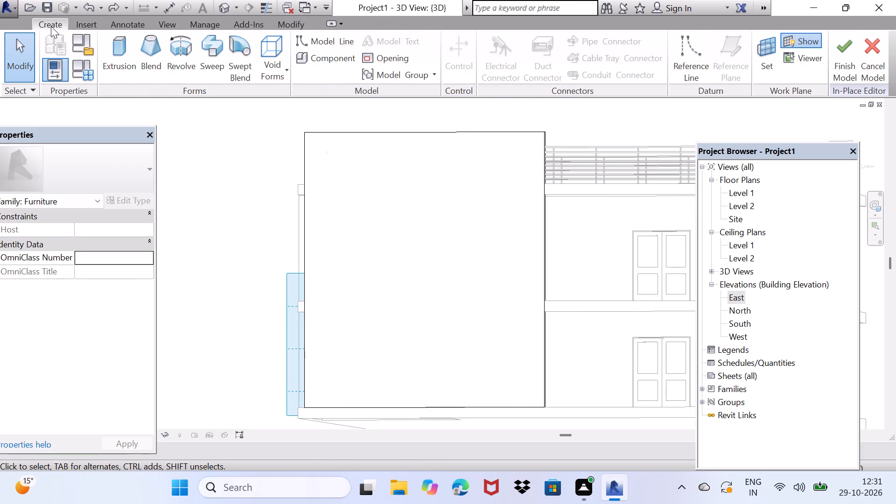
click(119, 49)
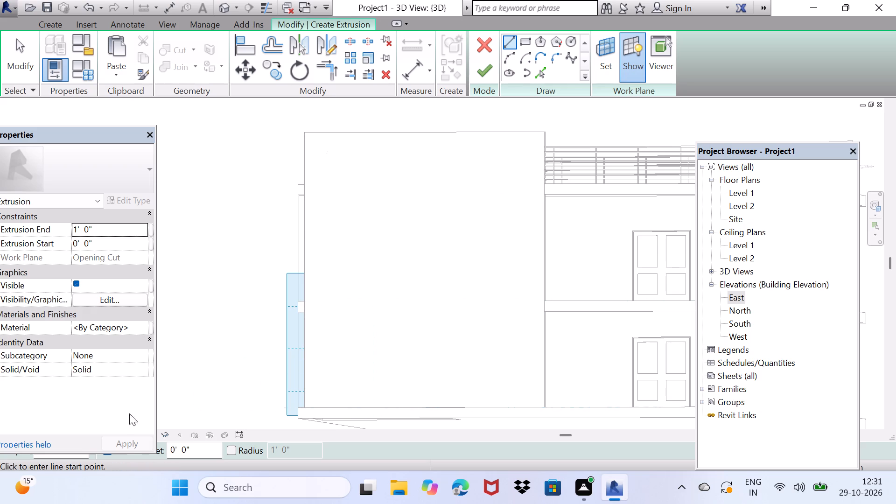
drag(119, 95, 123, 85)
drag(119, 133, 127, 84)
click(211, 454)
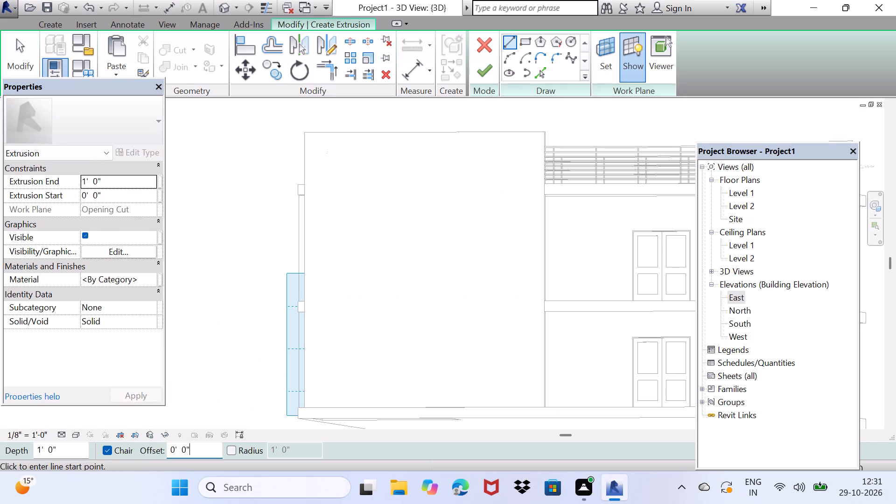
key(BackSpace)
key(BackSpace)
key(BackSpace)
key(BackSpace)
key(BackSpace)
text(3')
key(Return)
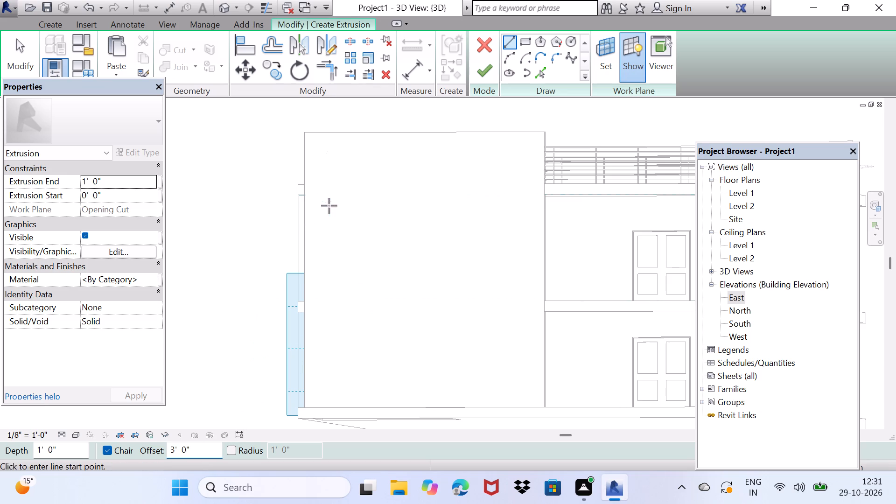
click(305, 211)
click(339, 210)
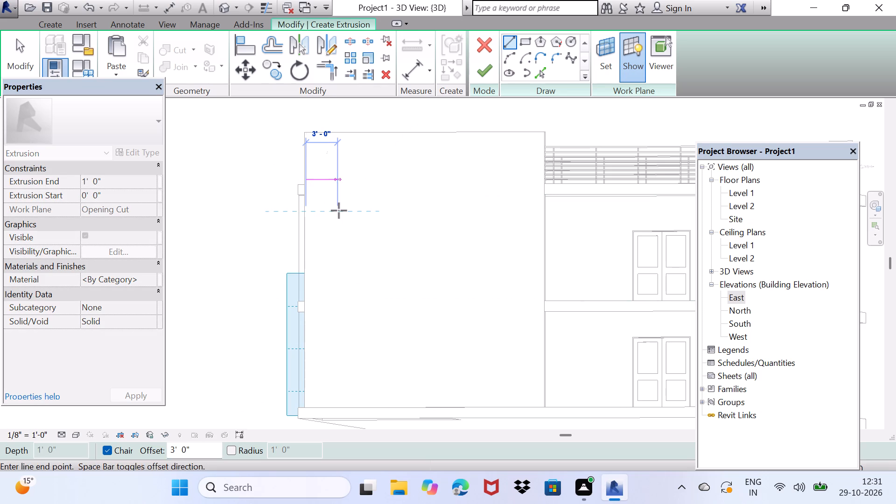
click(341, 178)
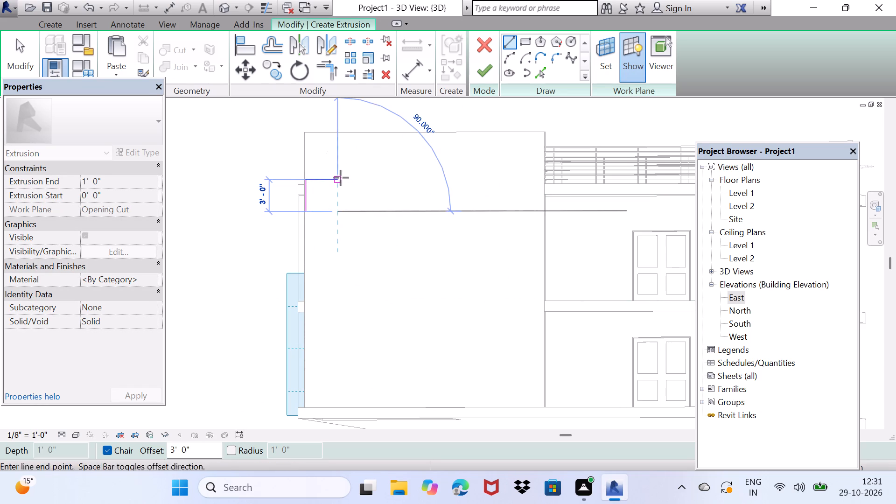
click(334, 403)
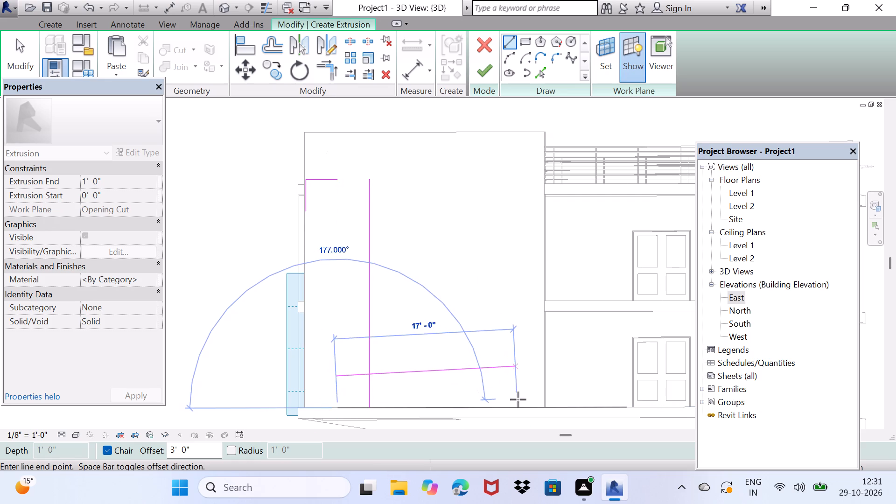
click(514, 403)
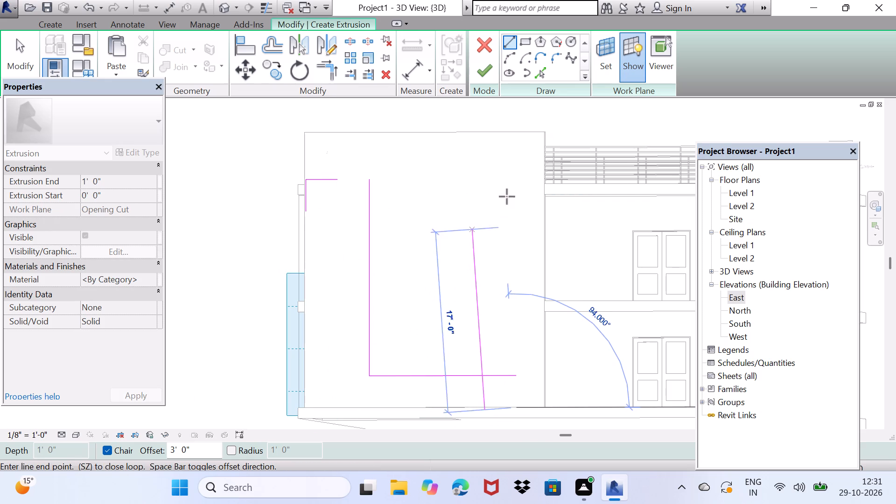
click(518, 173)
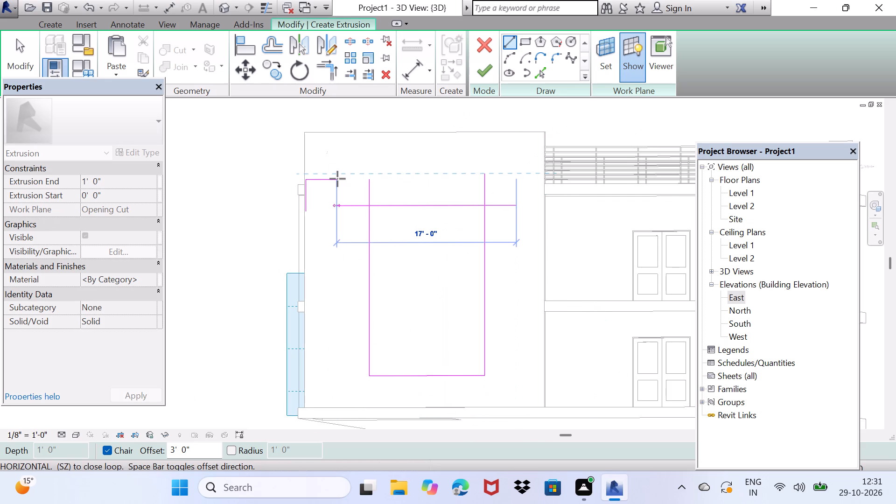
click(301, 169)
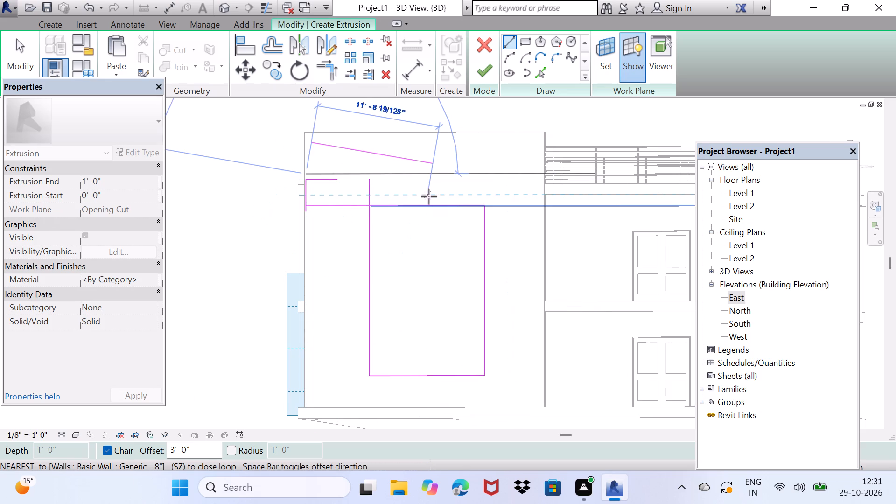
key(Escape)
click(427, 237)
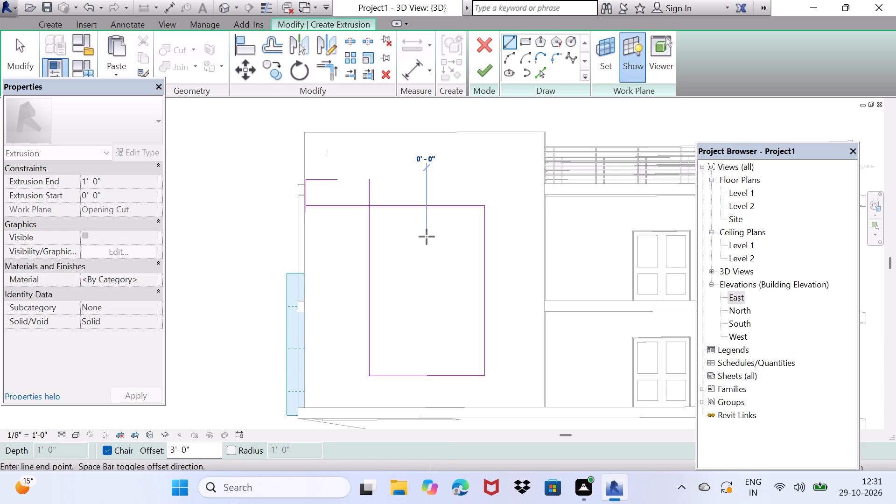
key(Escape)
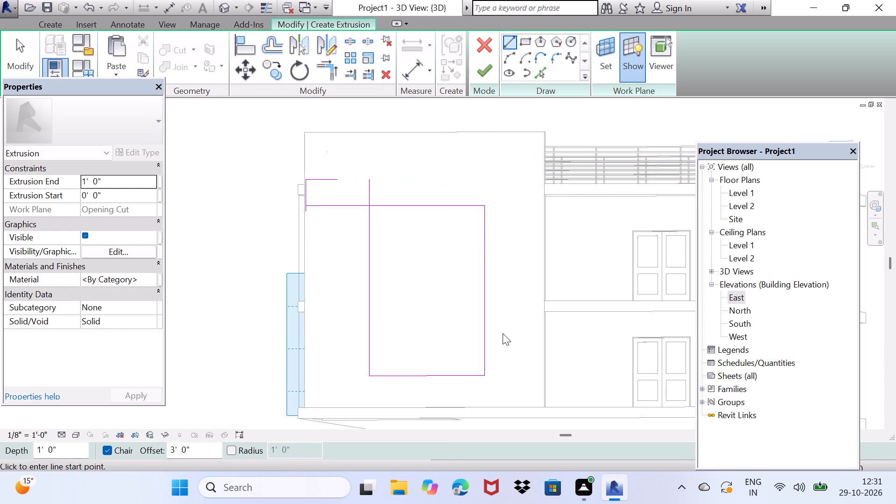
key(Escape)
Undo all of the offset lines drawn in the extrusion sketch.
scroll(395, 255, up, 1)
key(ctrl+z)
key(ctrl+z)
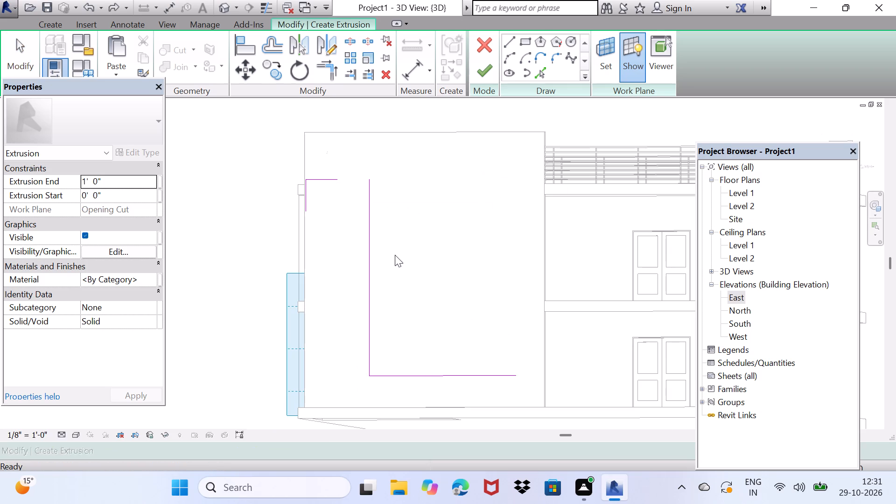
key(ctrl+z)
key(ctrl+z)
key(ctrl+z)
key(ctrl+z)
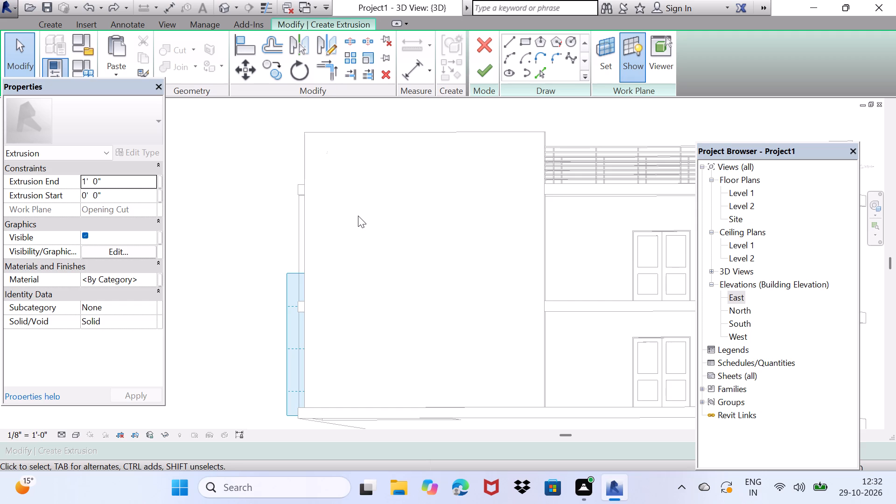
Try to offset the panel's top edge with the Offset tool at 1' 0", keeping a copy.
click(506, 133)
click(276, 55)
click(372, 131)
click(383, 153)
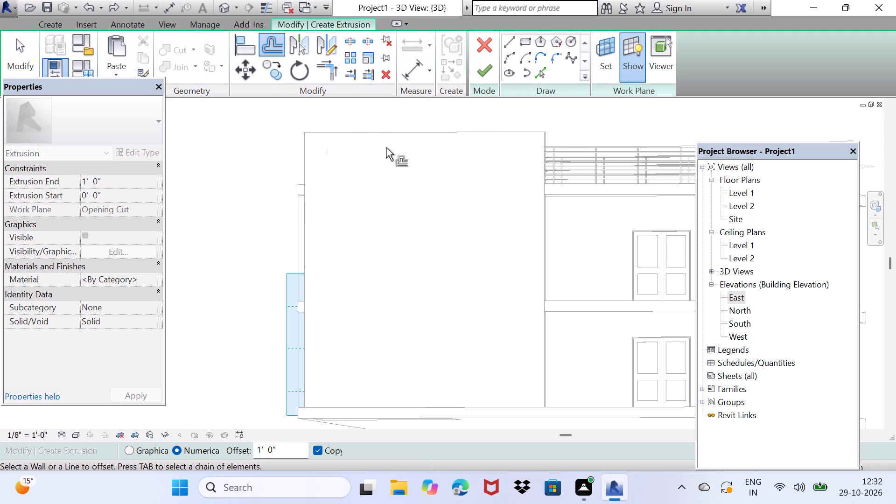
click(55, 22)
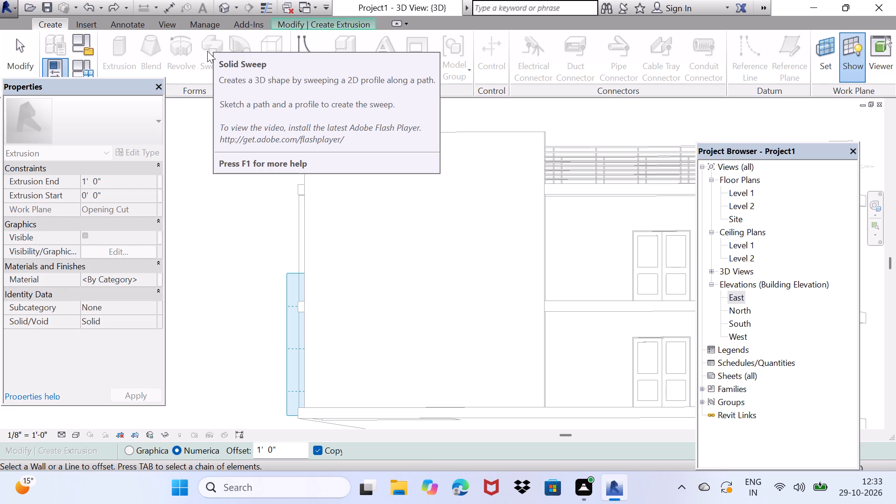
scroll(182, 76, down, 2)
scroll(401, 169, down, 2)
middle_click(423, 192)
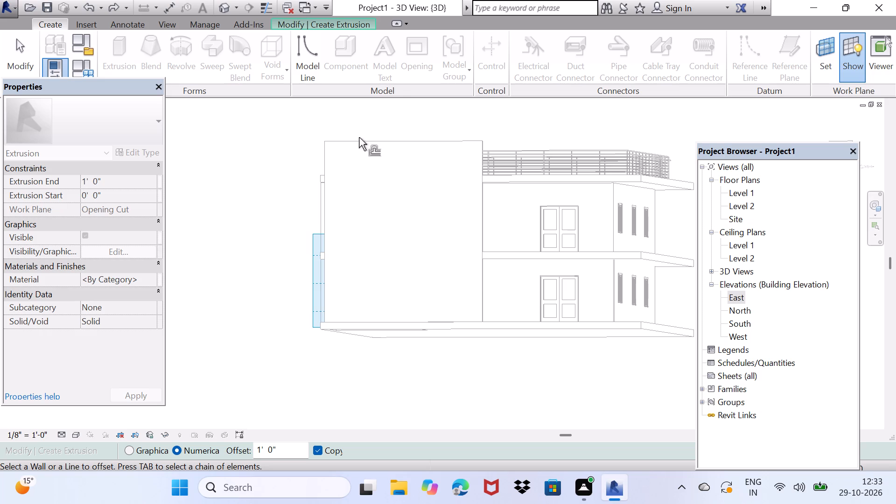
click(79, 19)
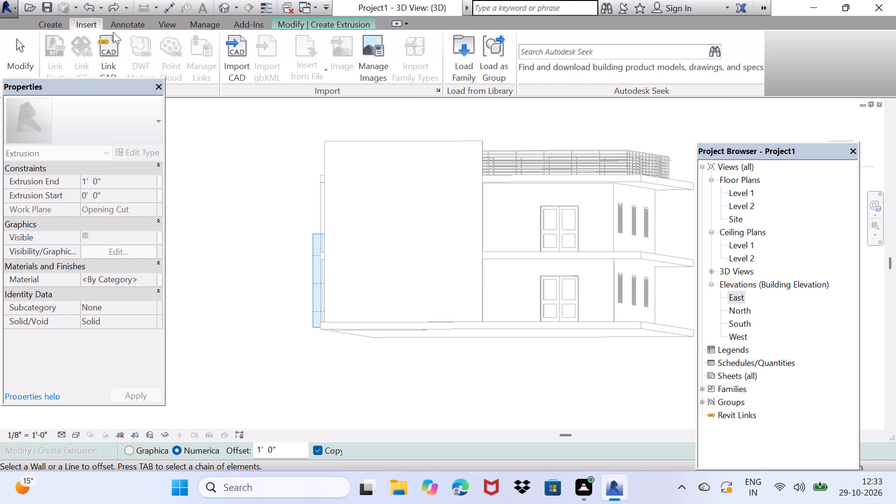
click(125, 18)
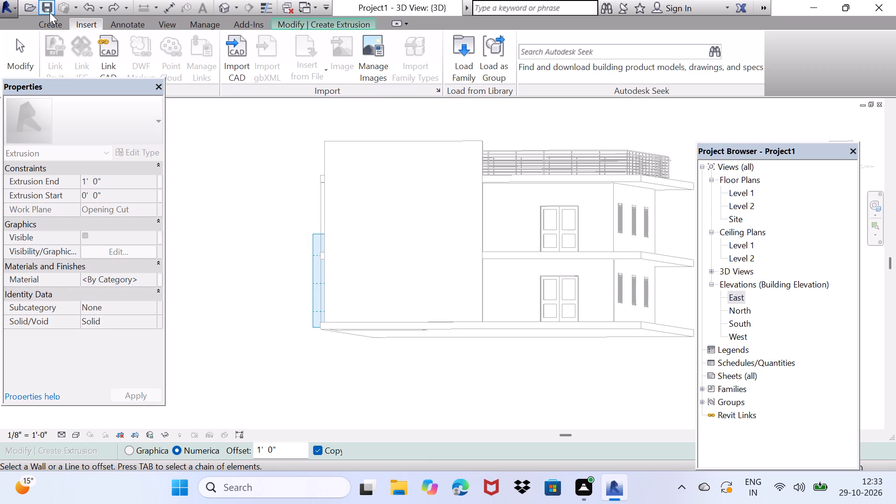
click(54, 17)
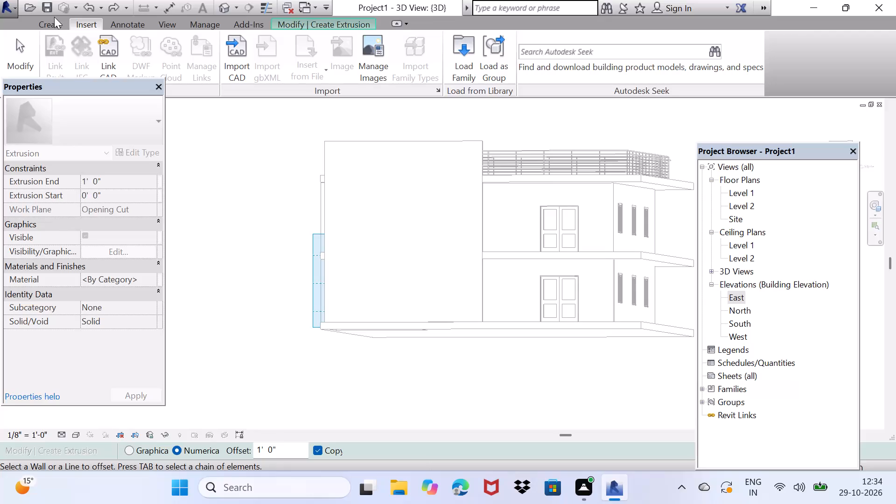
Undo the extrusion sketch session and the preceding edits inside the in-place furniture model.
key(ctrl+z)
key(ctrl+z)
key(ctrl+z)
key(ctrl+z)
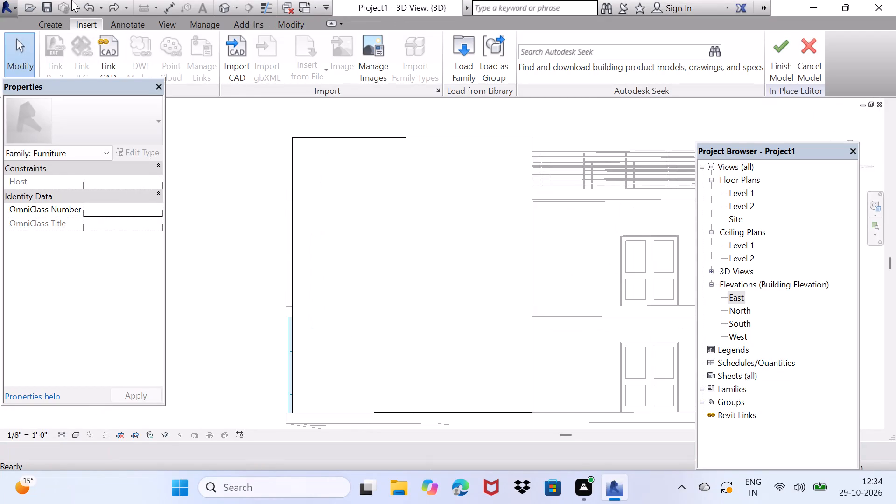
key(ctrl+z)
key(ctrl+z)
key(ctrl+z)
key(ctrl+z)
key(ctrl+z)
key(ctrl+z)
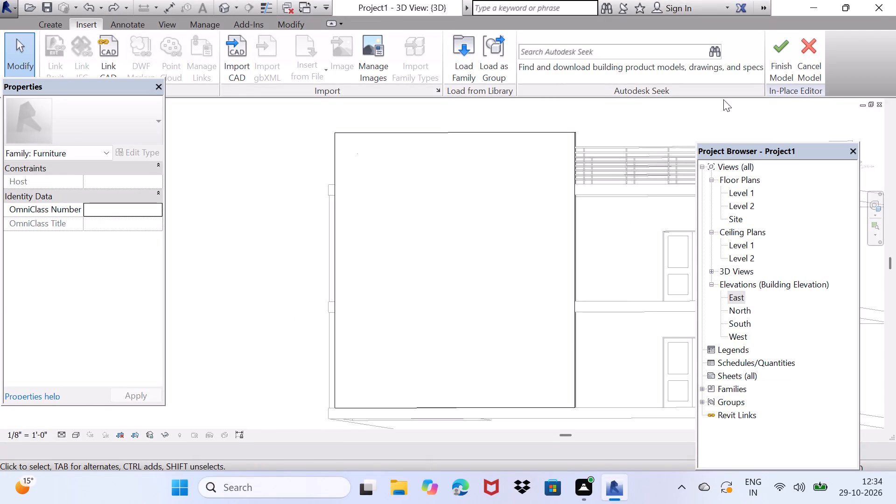
Quit the in-place furniture model and discard its changes.
click(799, 56)
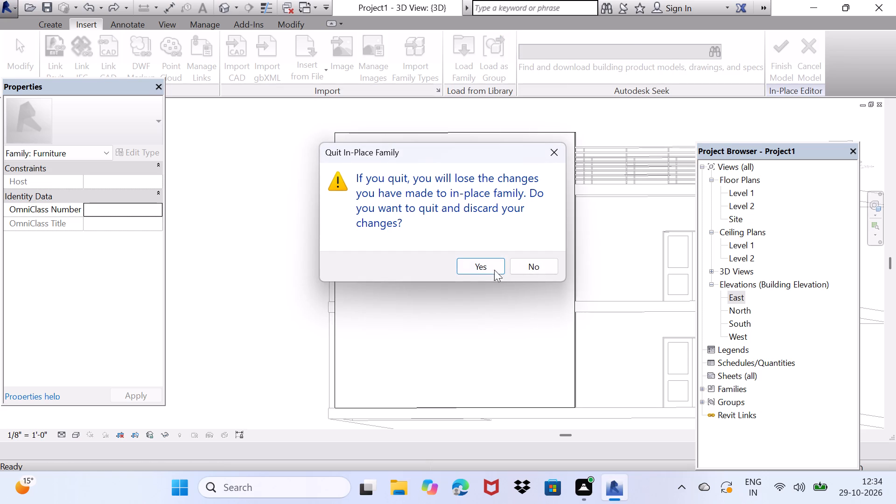
click(483, 263)
Delete the in-place furniture element beside the ground-floor stairs.
scroll(427, 222, down, 2)
middle_drag(476, 239, 414, 275)
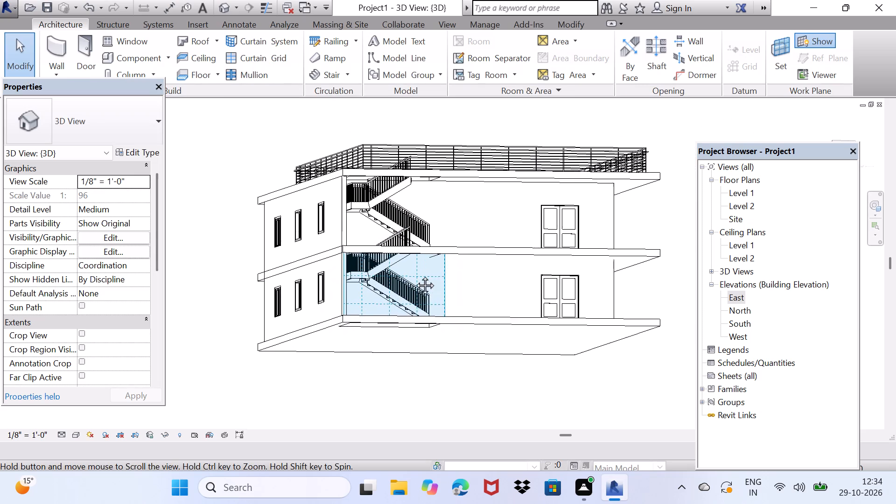
middle_drag(414, 275, 352, 284)
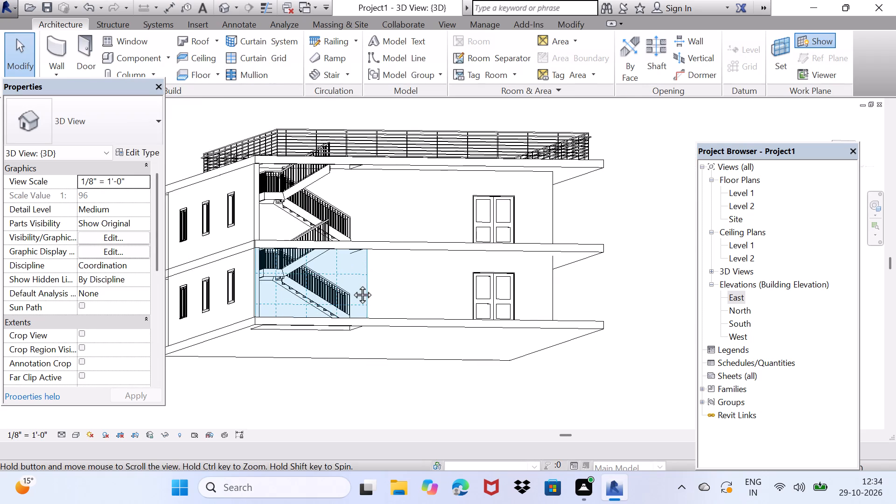
middle_drag(352, 284, 283, 347)
scroll(293, 339, down, 1)
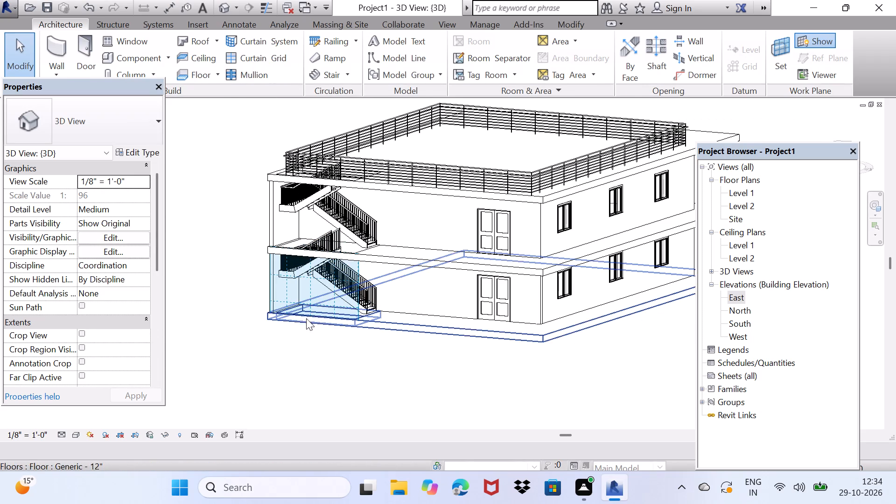
click(357, 304)
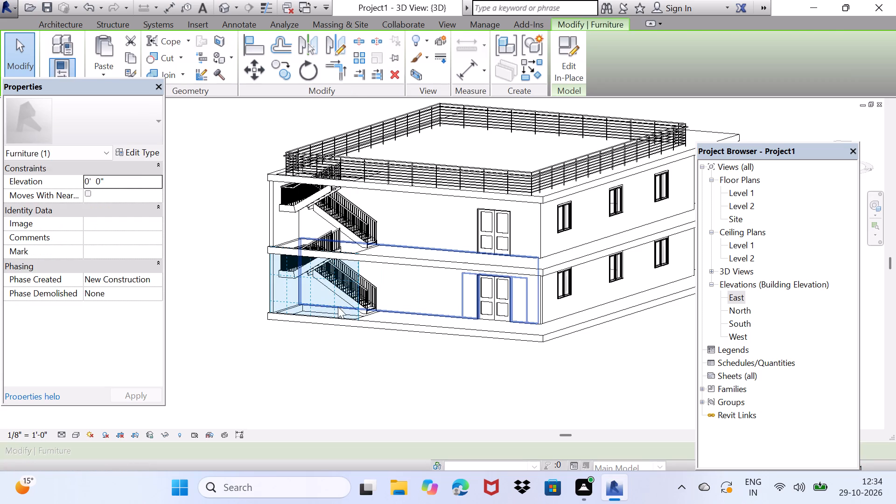
key(Delete)
Delete the Opening Cut shaft opening that runs around the staircase through the floors.
scroll(348, 371, up, 3)
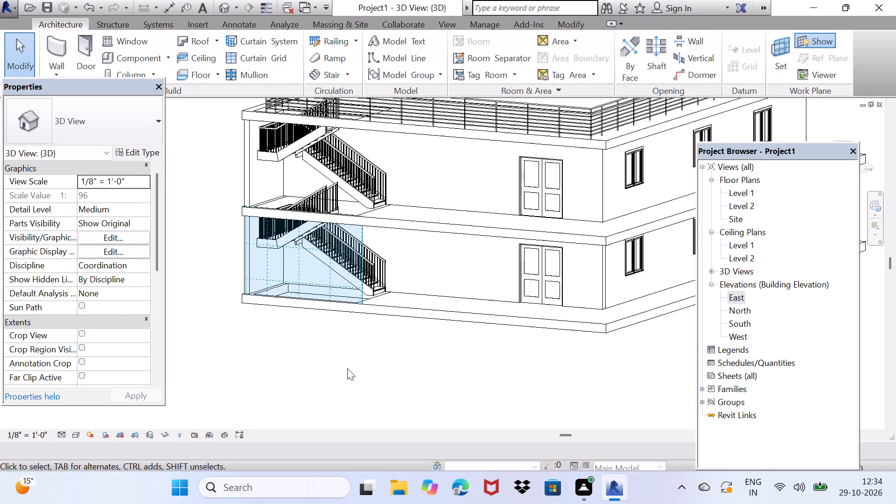
middle_drag(347, 368, 414, 404)
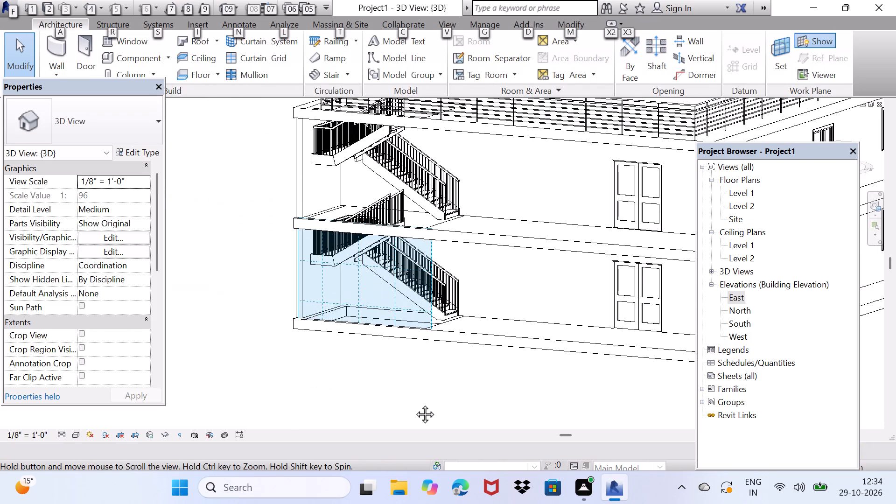
middle_drag(414, 404, 318, 406)
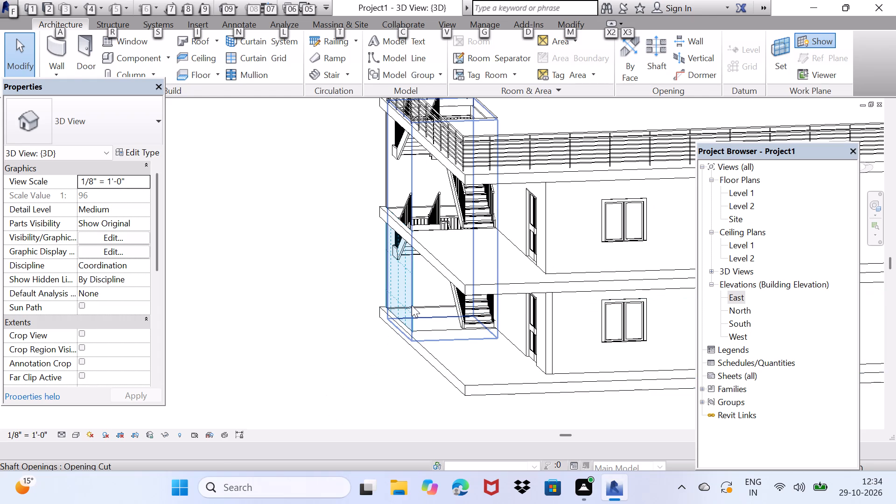
click(412, 305)
key(Delete)
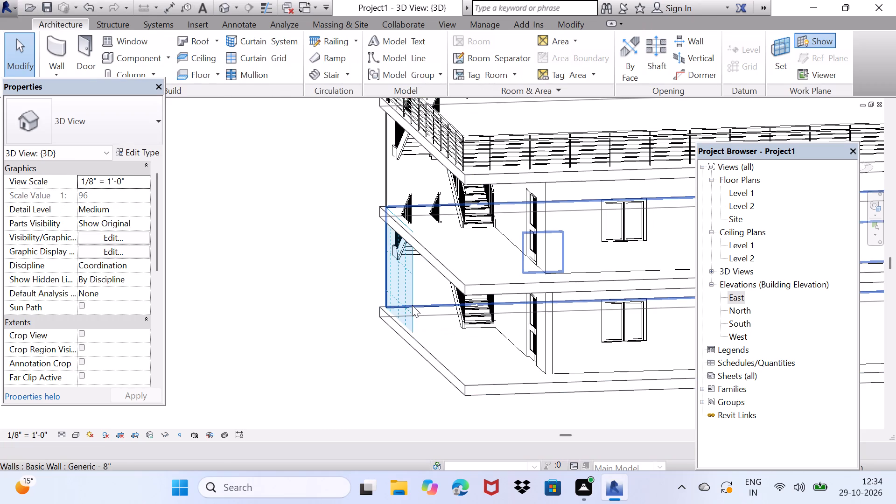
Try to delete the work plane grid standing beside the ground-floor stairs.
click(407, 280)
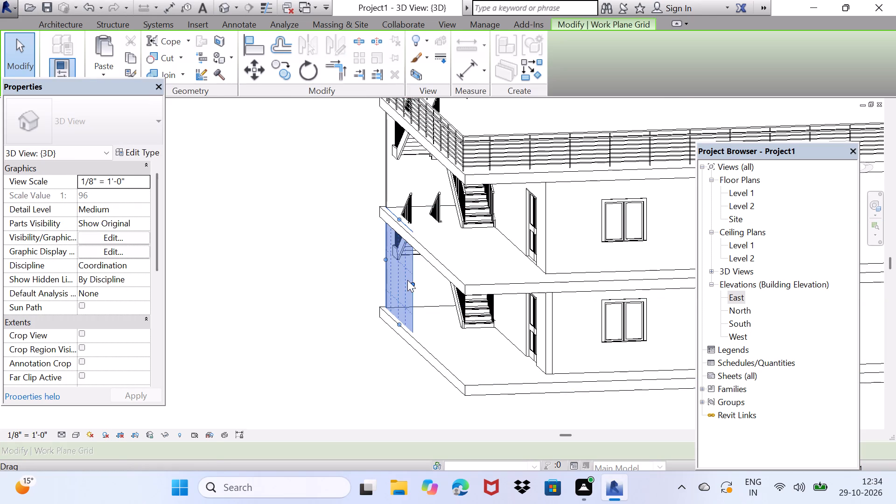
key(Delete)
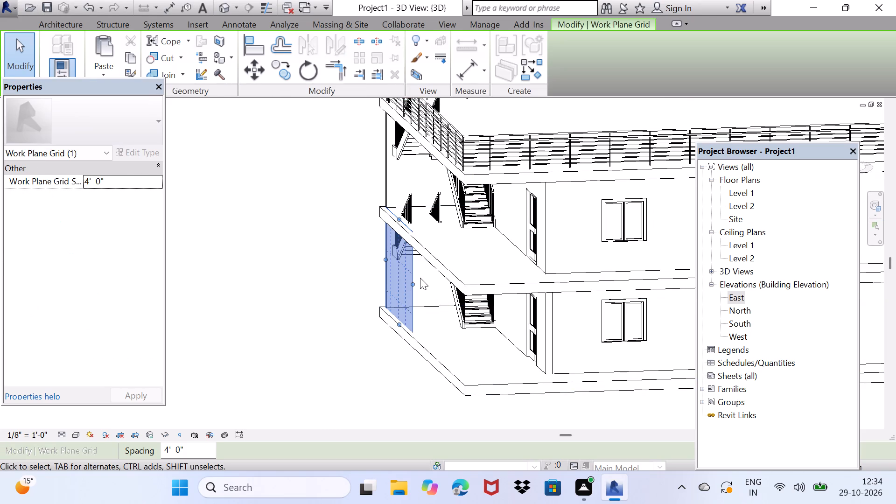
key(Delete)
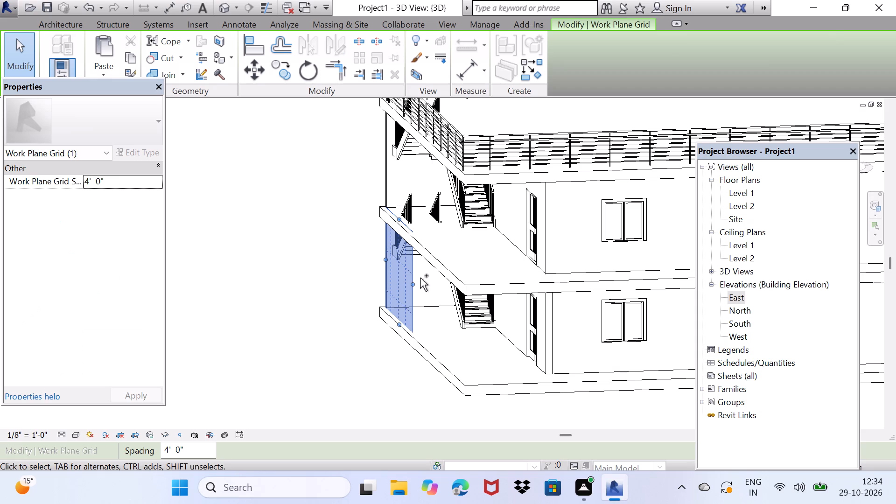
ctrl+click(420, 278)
Undo the recent edits back to before the in-place furniture model was started.
key(ctrl+z)
key(ctrl+z)
key(ctrl+z)
key(ctrl+z)
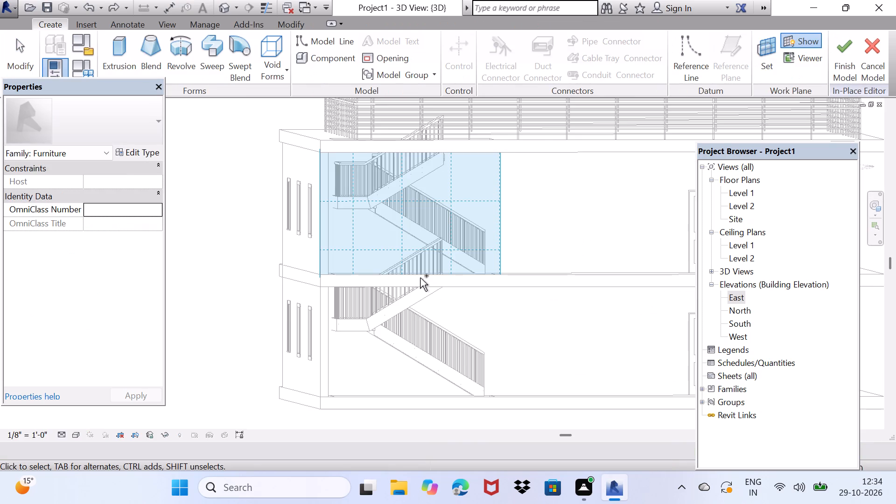
key(ctrl+z)
key(ctrl+z)
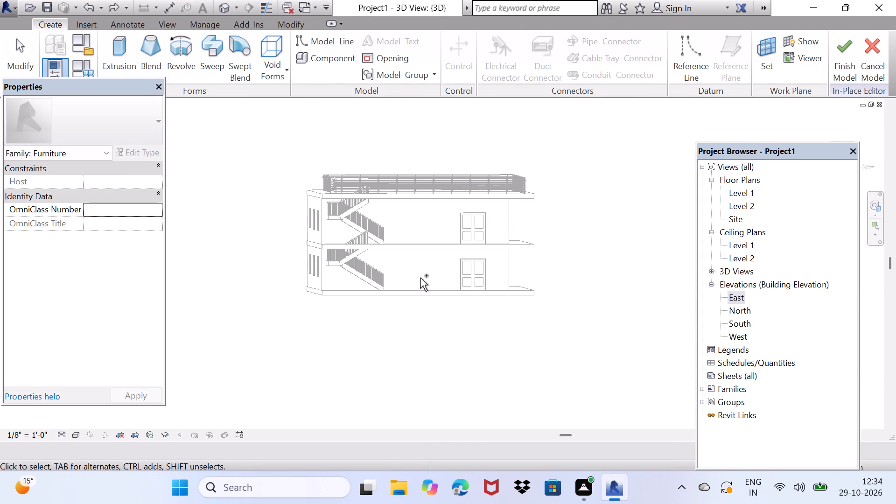
key(ctrl+z)
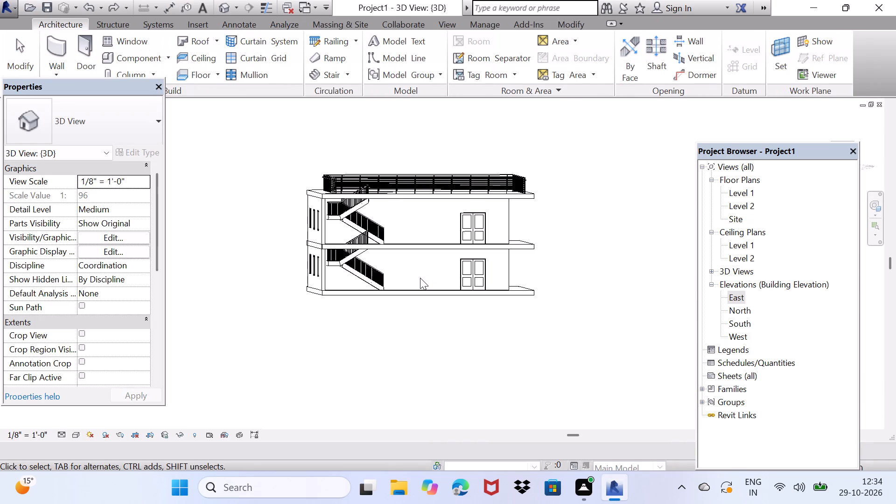
Move the Properties palette down so it clears the component tools.
scroll(326, 226, up, 1)
drag(139, 82, 139, 134)
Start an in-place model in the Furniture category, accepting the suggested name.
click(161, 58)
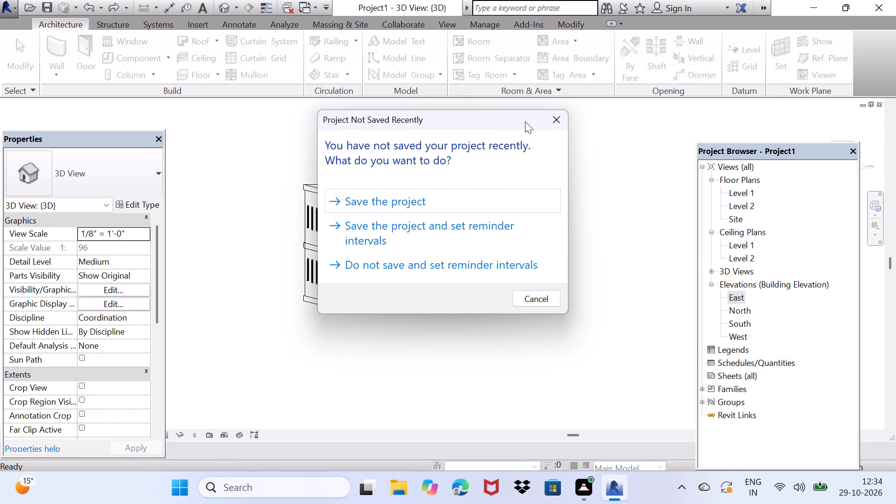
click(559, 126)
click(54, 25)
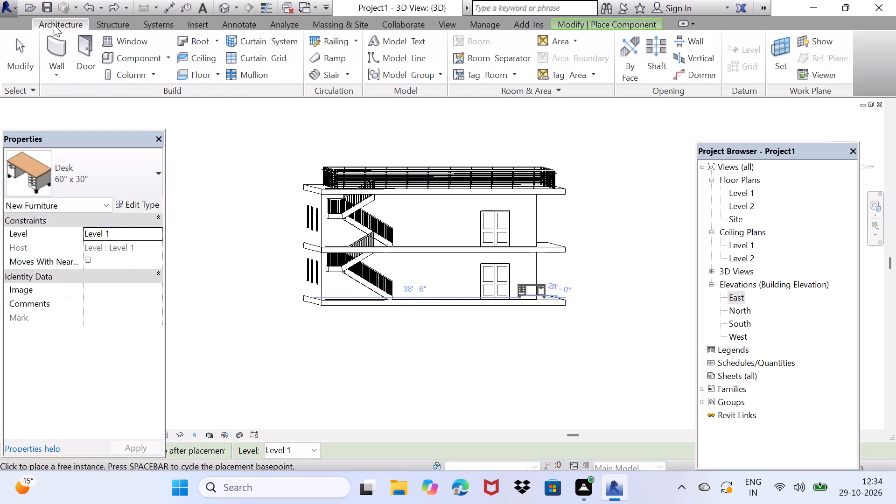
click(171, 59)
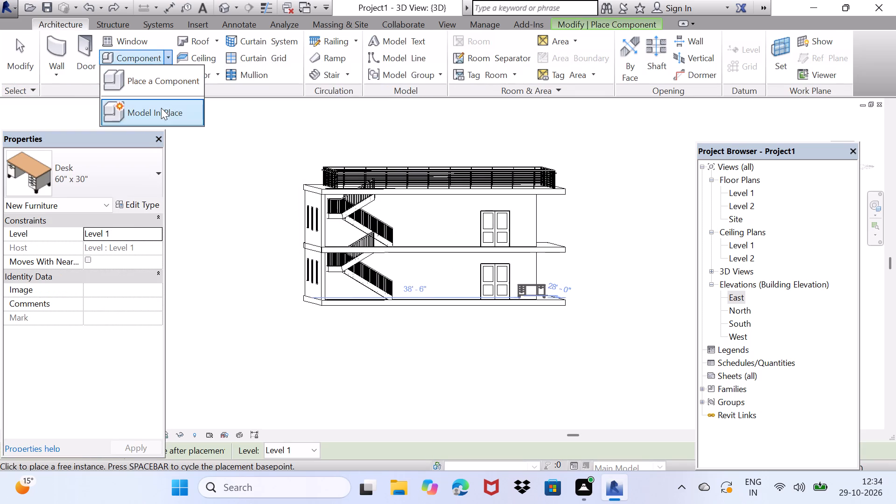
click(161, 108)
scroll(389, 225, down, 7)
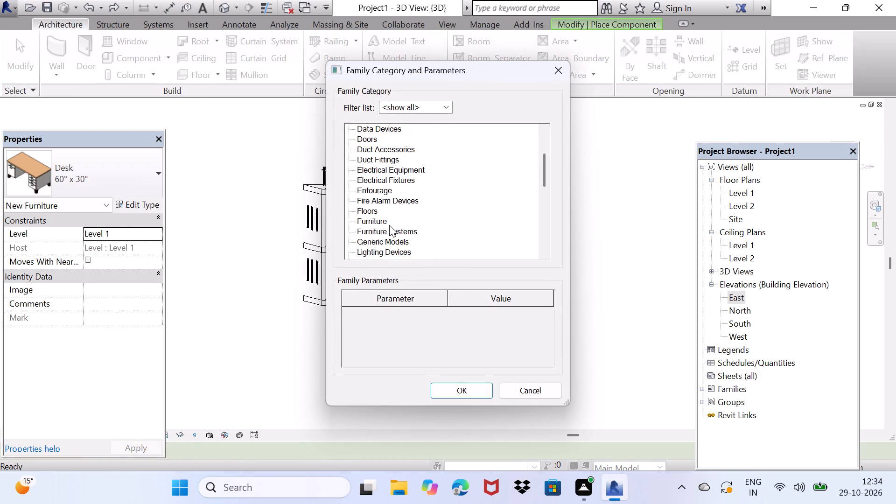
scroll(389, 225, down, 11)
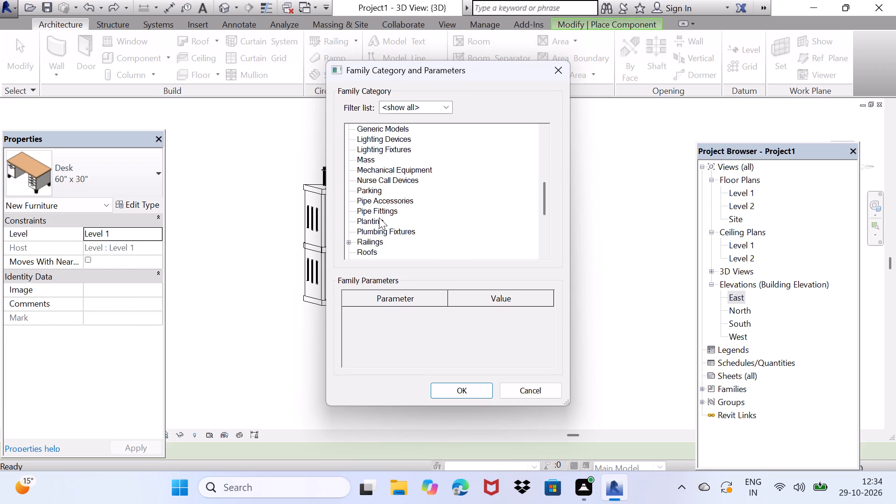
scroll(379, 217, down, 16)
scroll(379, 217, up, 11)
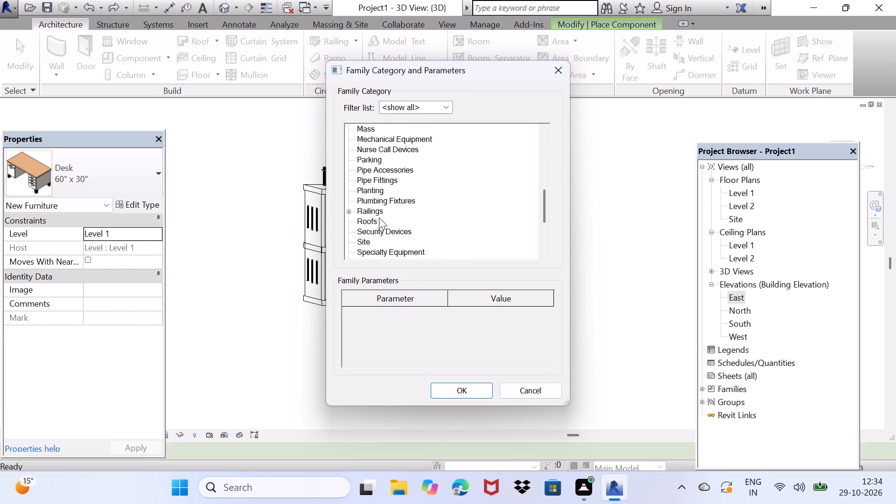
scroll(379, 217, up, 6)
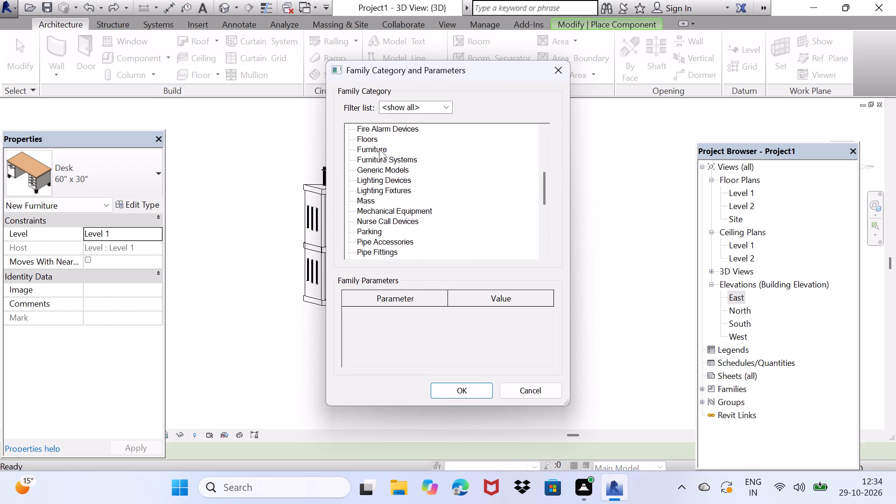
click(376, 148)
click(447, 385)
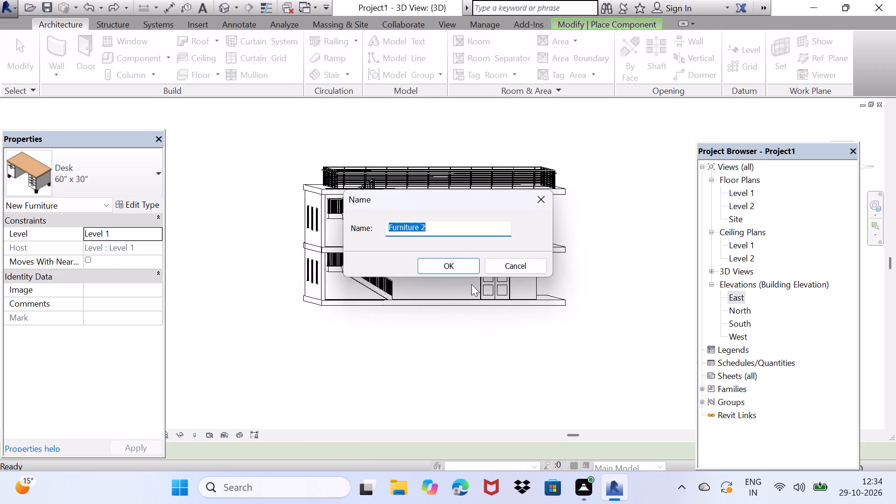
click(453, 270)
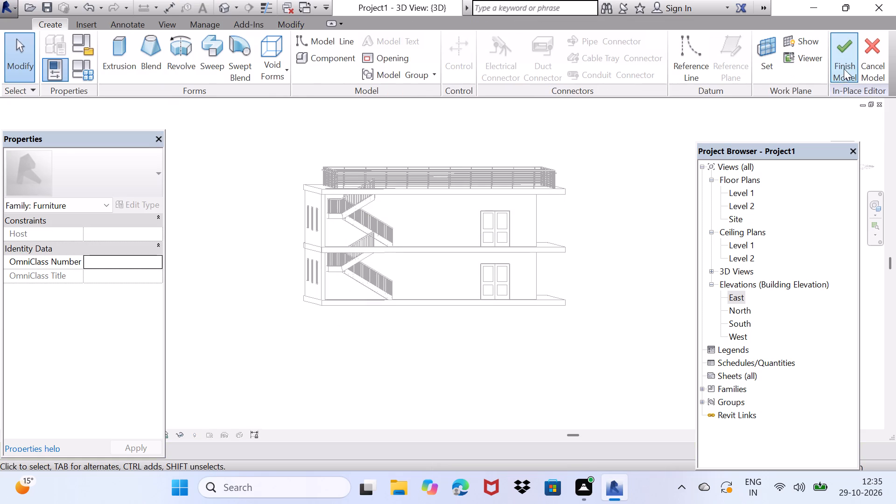
Show the active work plane in the 3D view.
click(792, 38)
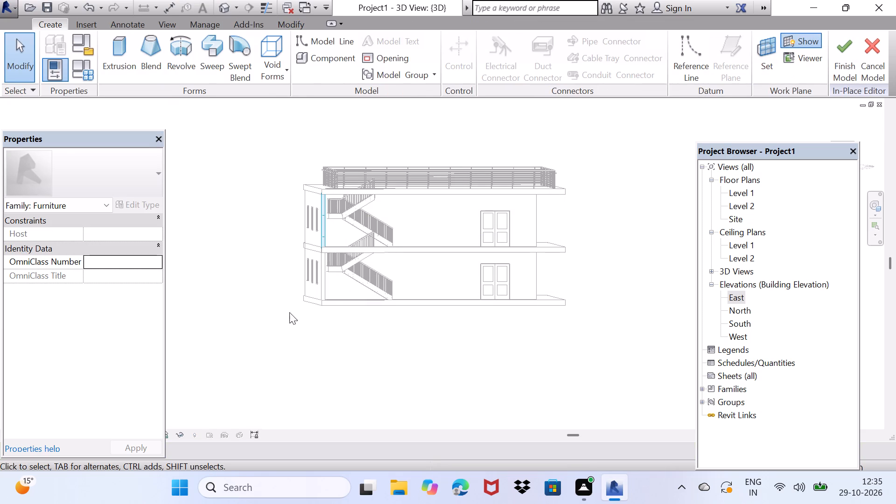
click(323, 286)
scroll(324, 284, up, 4)
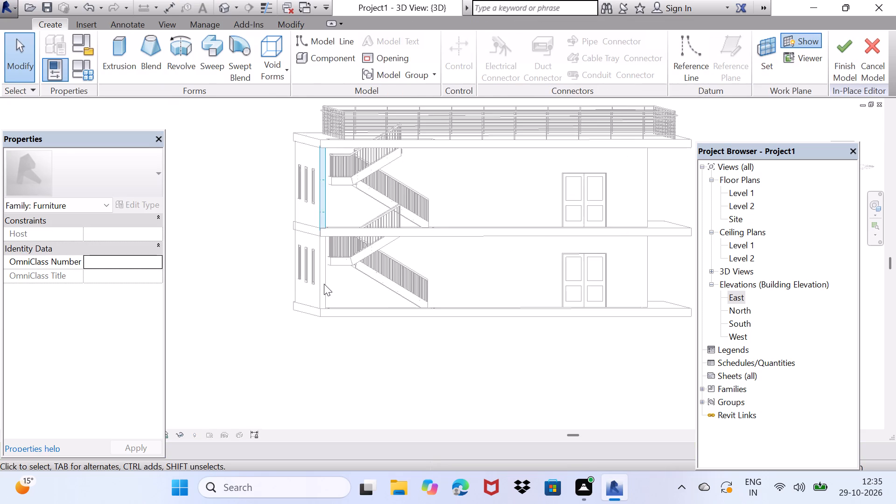
click(324, 284)
click(319, 267)
double_click(321, 263)
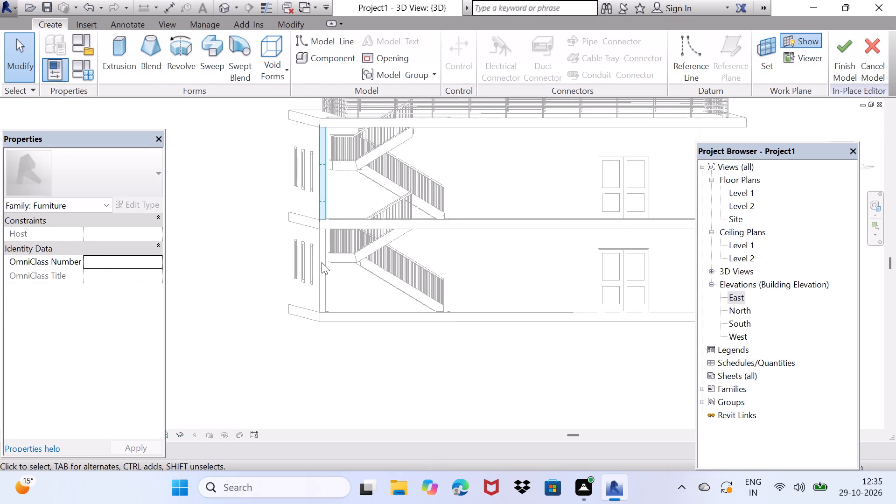
triple_click(323, 260)
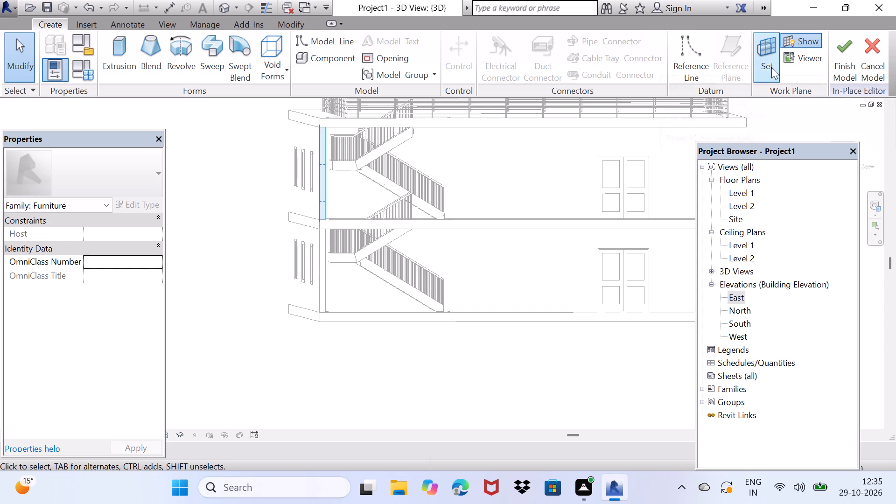
Move the work plane grid from the upper-storey wall end down to the ground-storey wall end beside the stairs.
middle_drag(412, 175, 358, 177)
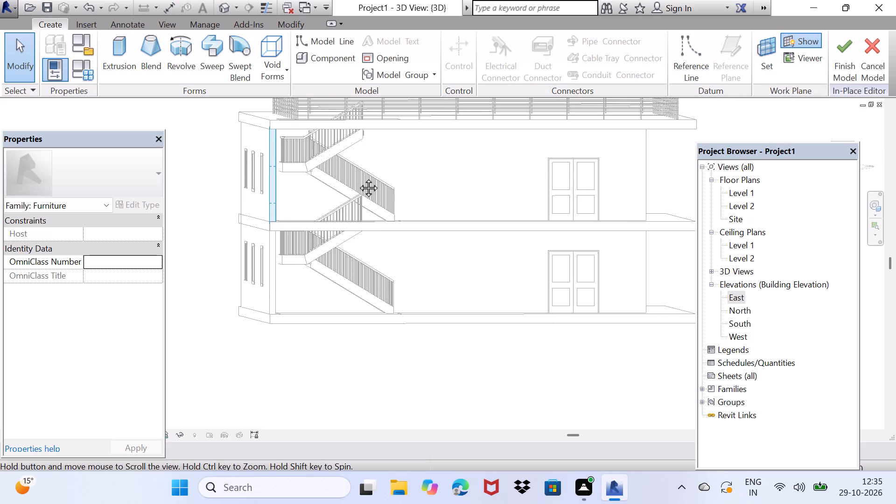
middle_drag(358, 177, 321, 207)
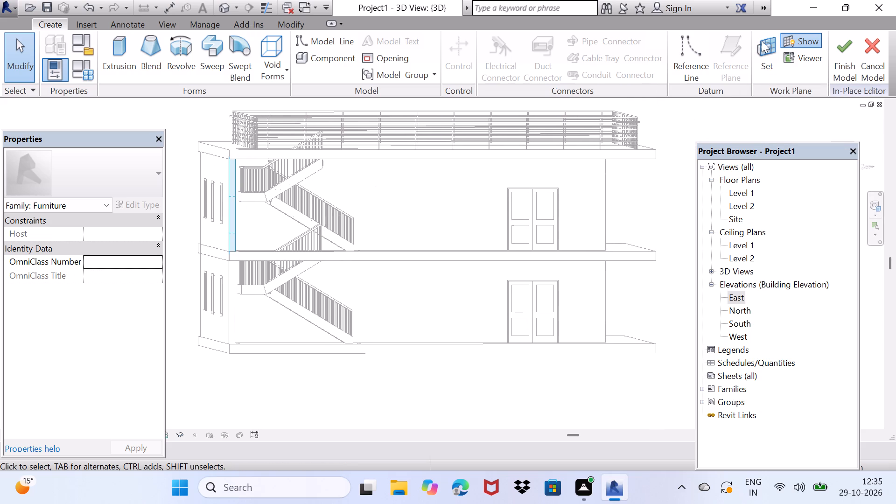
scroll(757, 53, down, 2)
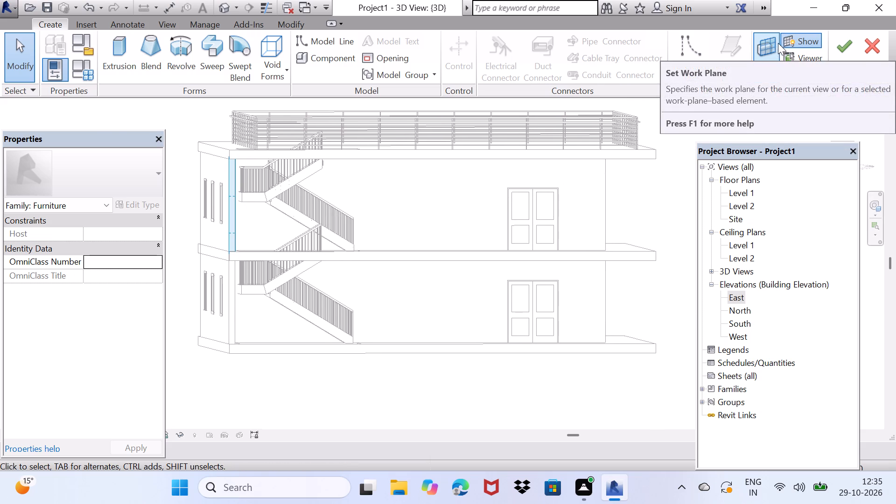
click(85, 26)
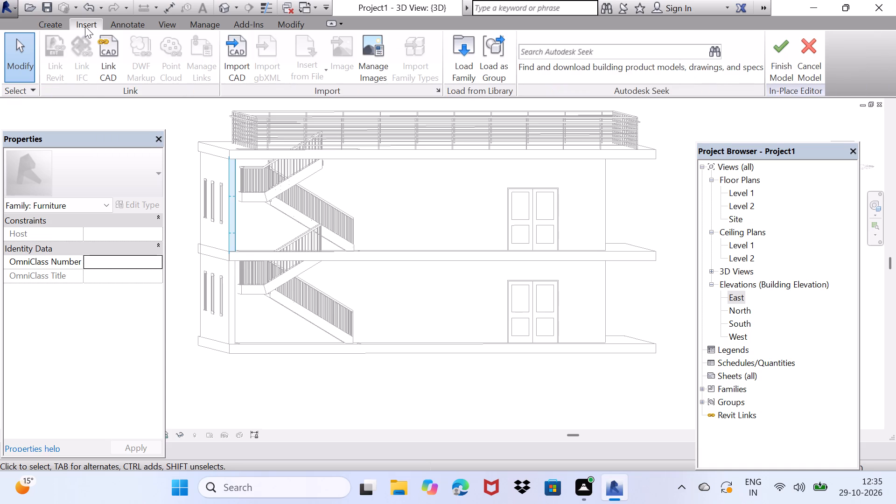
click(49, 27)
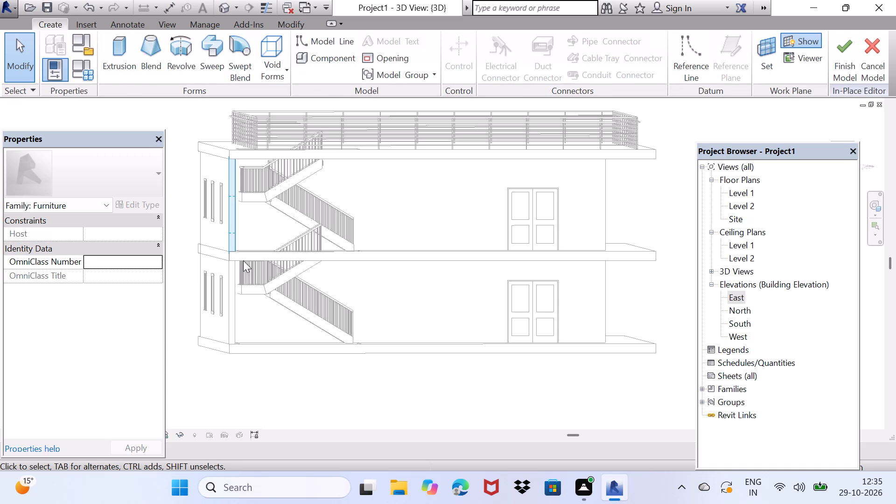
click(235, 252)
drag(233, 155, 237, 195)
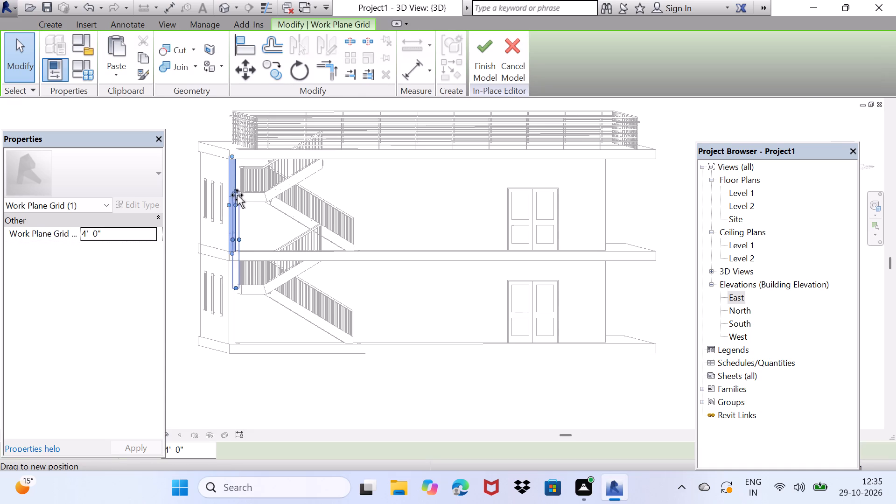
drag(237, 195, 235, 251)
Resize the work plane grid so it spans from the ground slab's top to the underside of the slab above.
scroll(233, 288, up, 2)
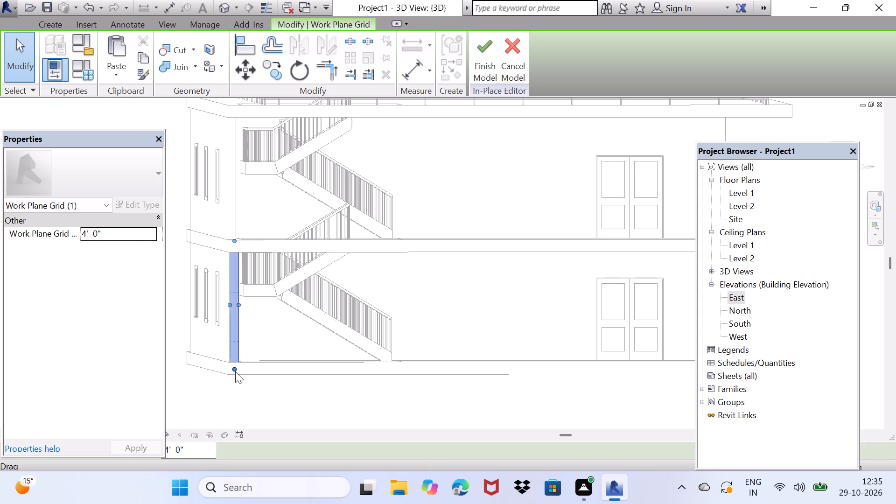
drag(235, 369, 235, 362)
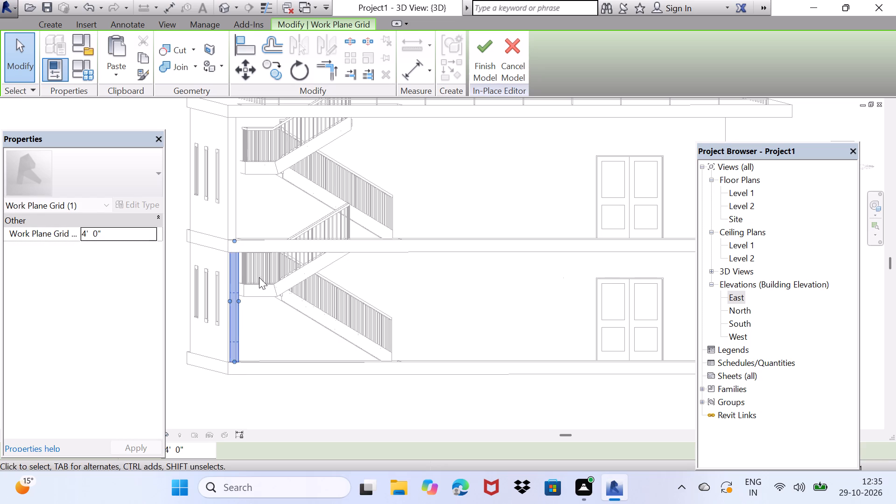
scroll(252, 259, up, 2)
middle_drag(221, 263, 235, 203)
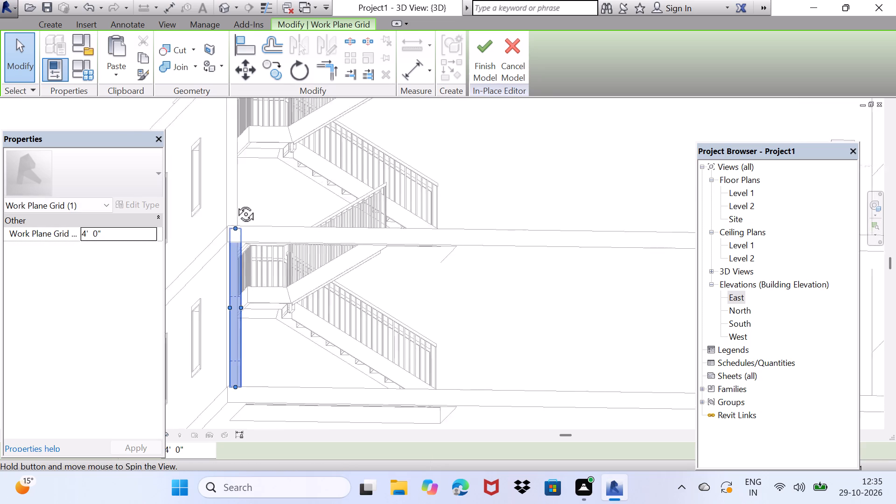
middle_drag(235, 203, 236, 161)
drag(234, 230, 237, 243)
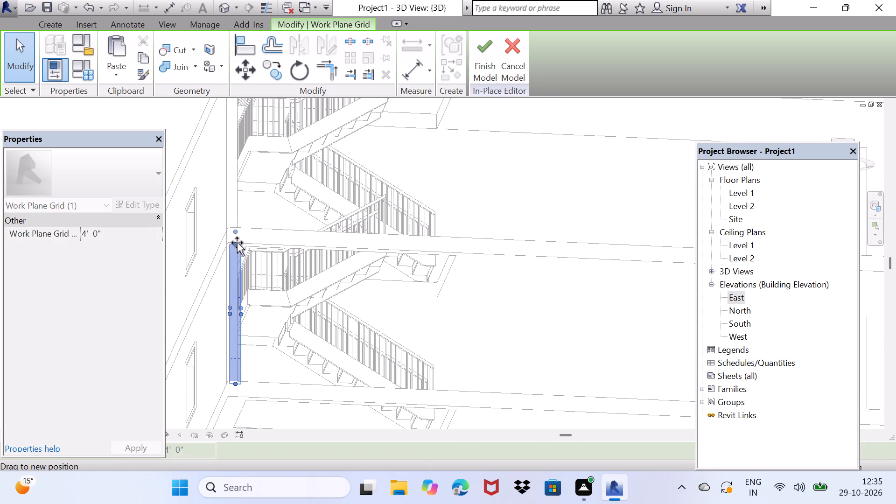
drag(237, 243, 237, 244)
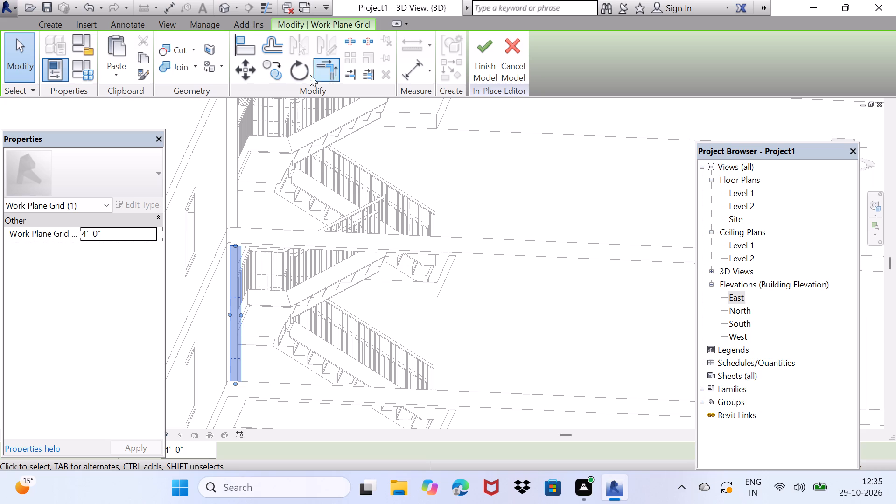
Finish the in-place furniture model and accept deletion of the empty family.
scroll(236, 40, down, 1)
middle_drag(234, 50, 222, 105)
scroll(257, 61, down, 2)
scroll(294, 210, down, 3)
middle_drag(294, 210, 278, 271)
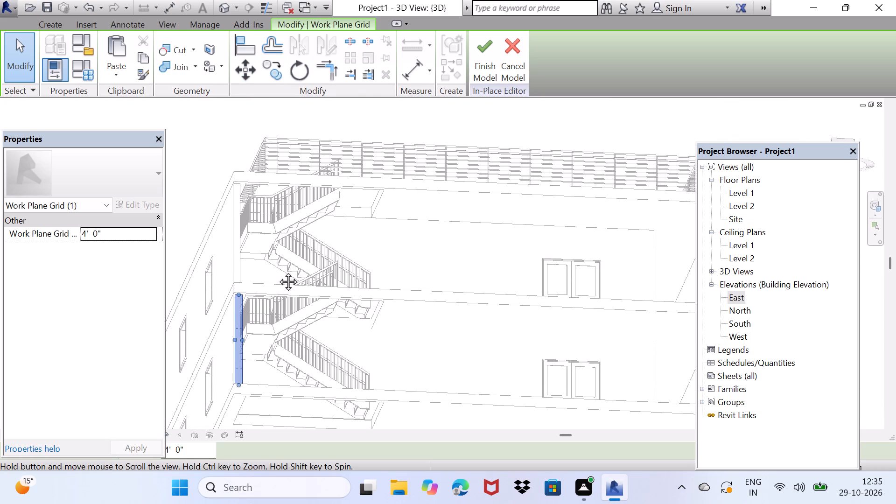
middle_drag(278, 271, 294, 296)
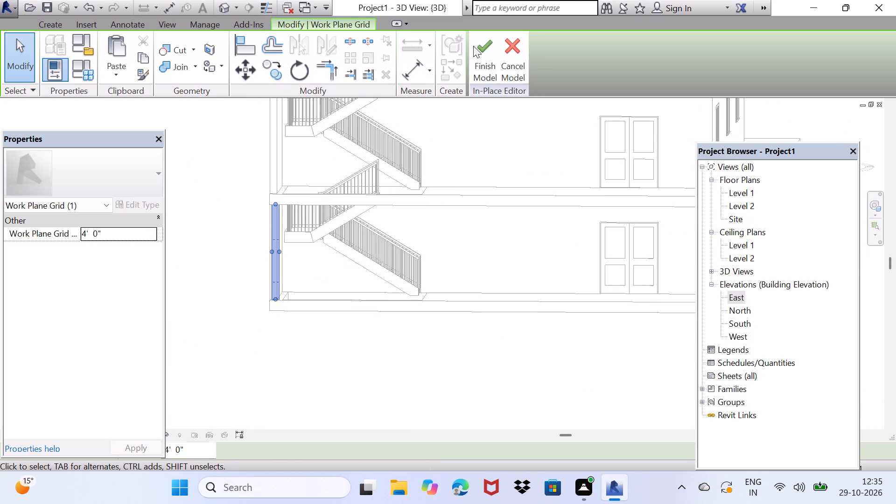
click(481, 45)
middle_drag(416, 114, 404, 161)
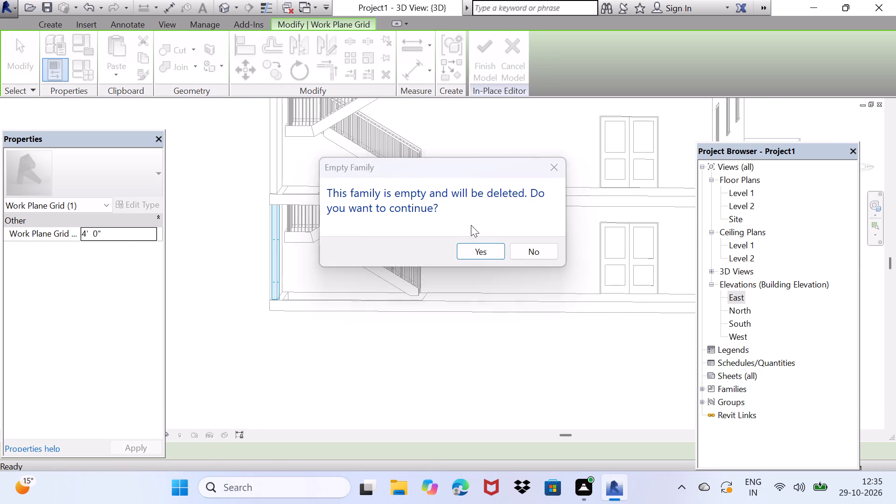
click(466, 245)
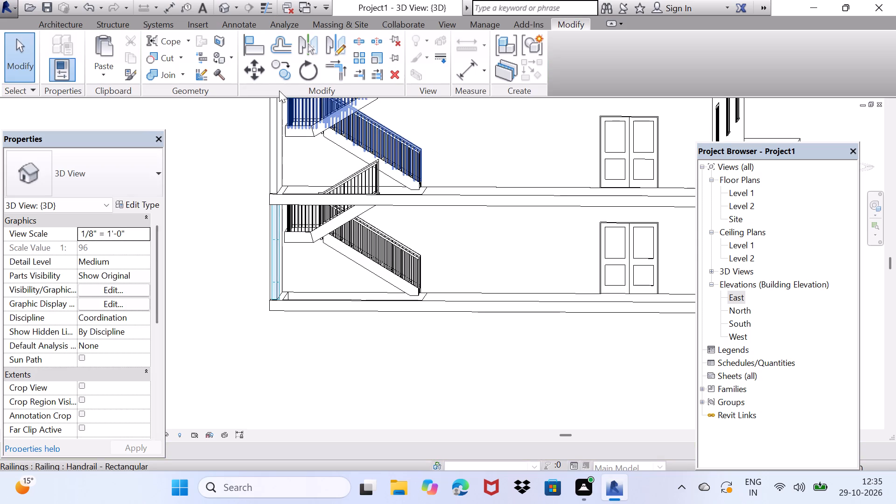
Undo finishing the in-place furniture model so that it is open for editing again.
scroll(279, 91, down, 3)
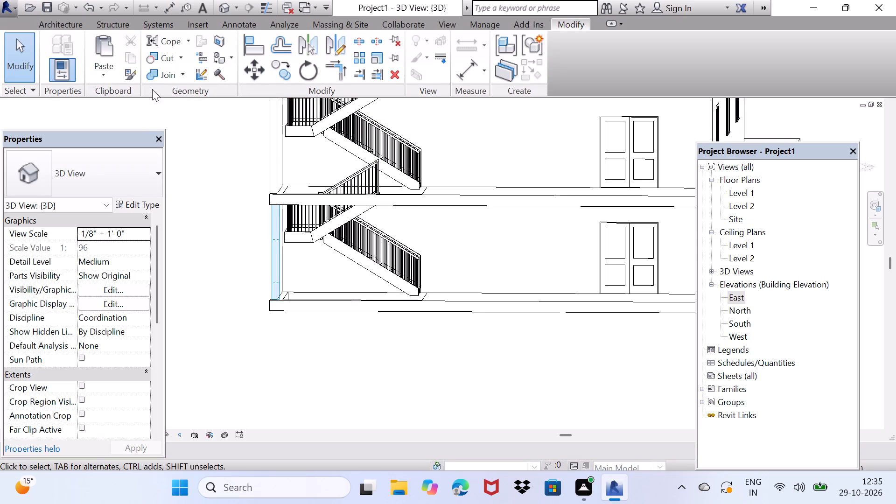
scroll(366, 169, down, 2)
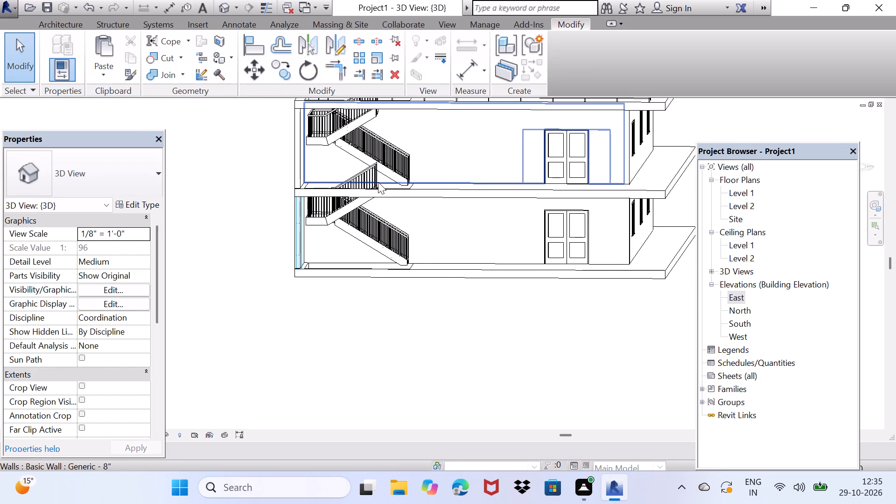
shift+middle_drag(378, 182, 284, 216)
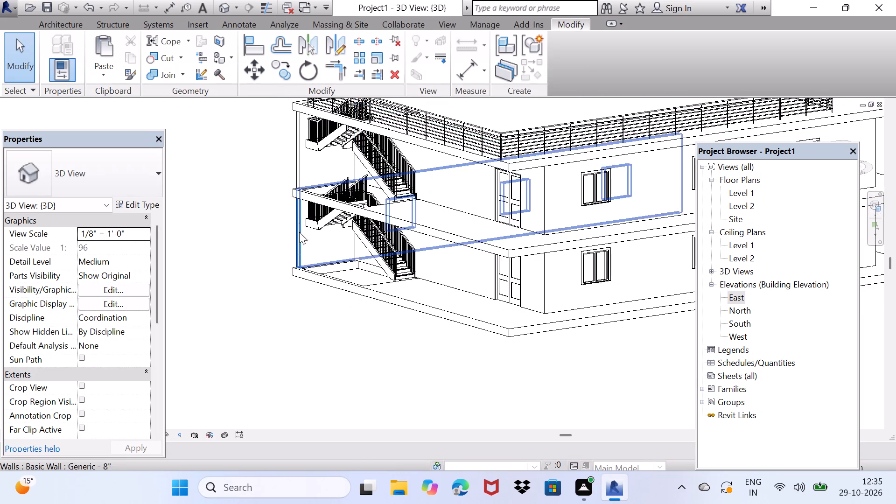
scroll(301, 238, up, 3)
middle_drag(313, 252, 195, 273)
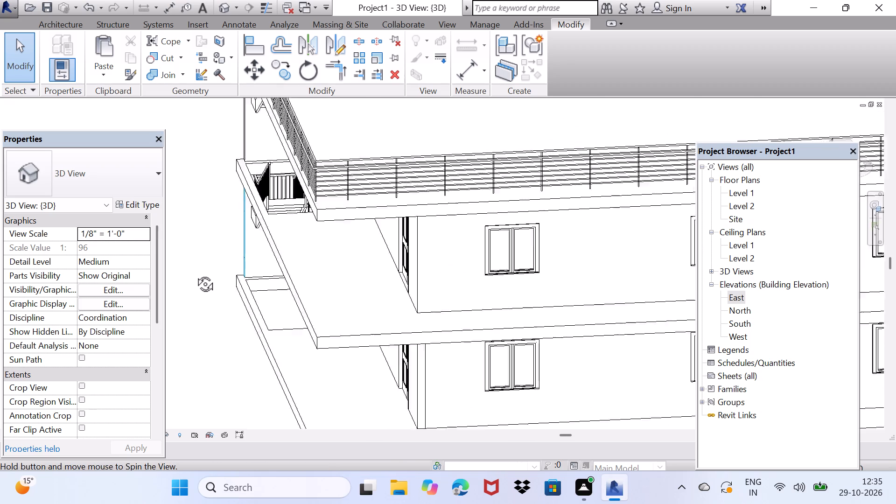
middle_drag(195, 273, 402, 204)
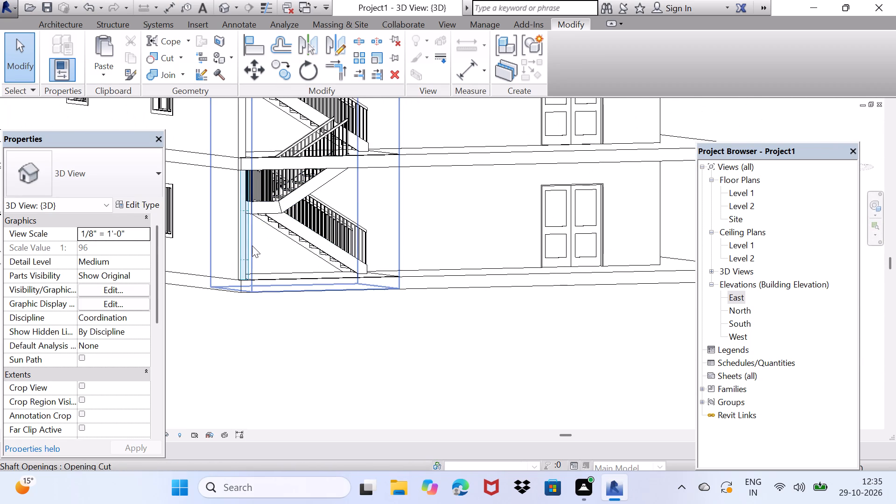
click(252, 245)
click(249, 241)
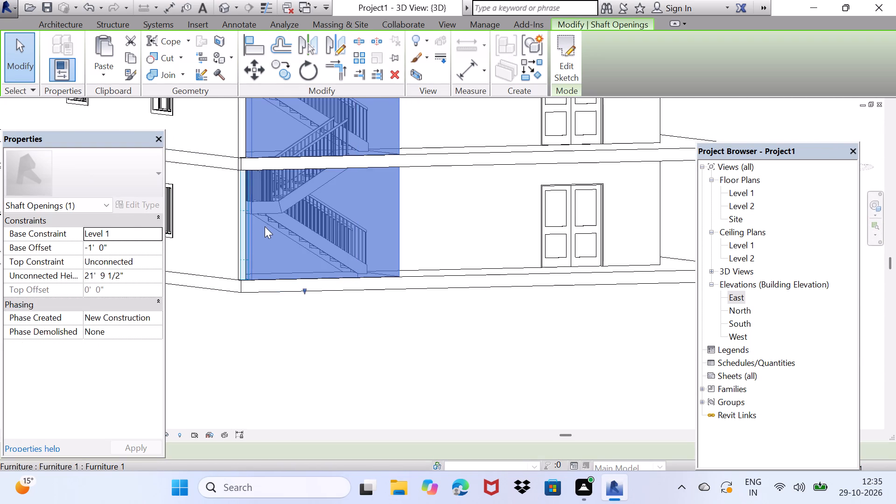
key(ctrl+z)
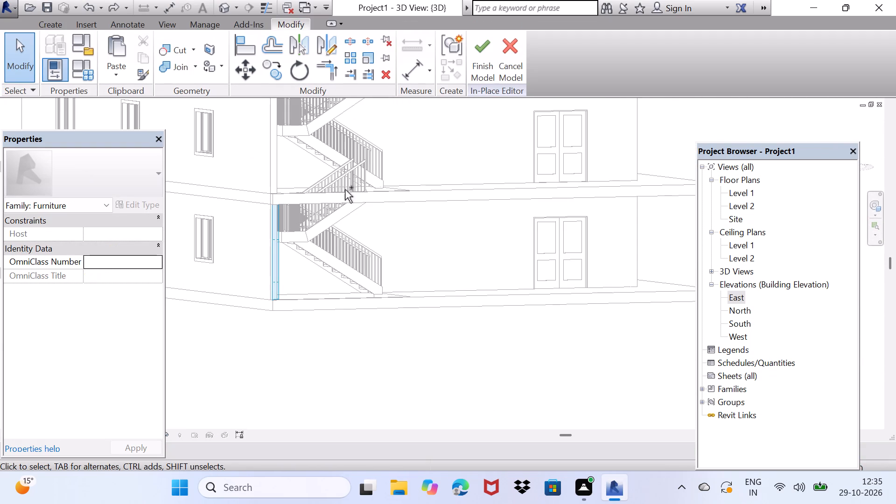
key(ctrl+z)
Start an extrusion and sketch a rectangle about 25' 3" high around the stairwell, from above the roof slab to the ground slab's underside.
scroll(295, 297, down, 5)
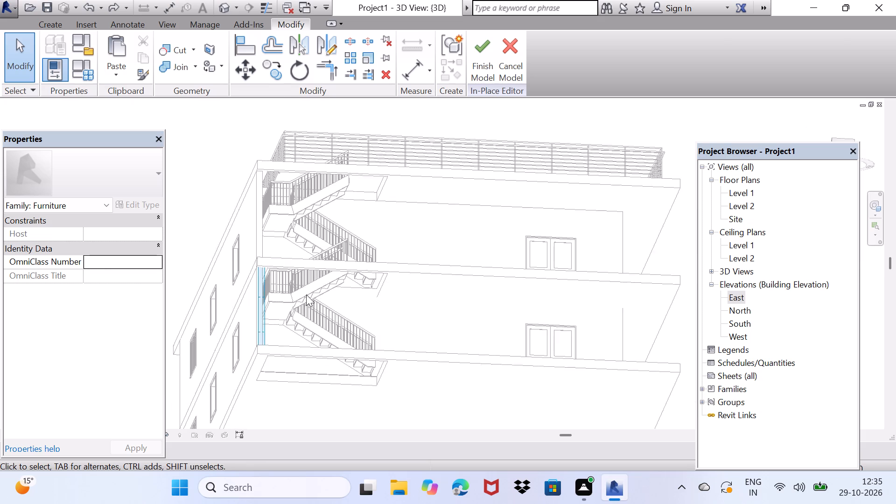
scroll(306, 294, down, 2)
middle_drag(316, 343, 324, 308)
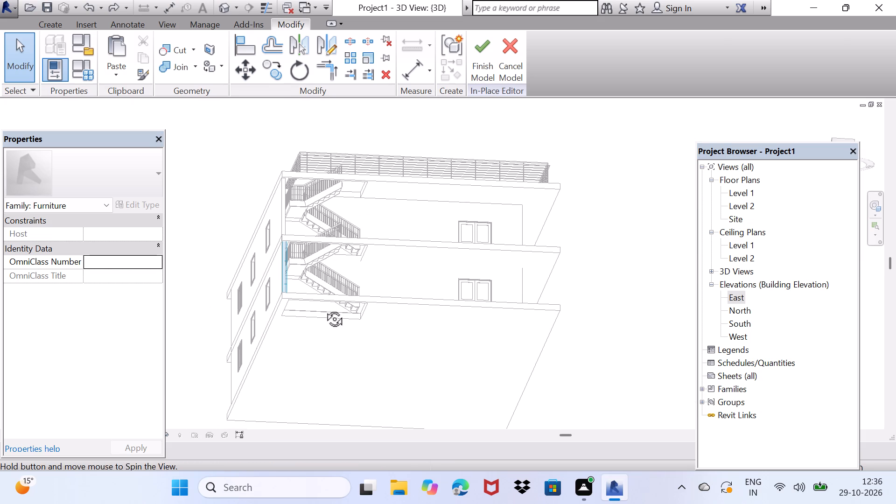
middle_drag(324, 308, 332, 421)
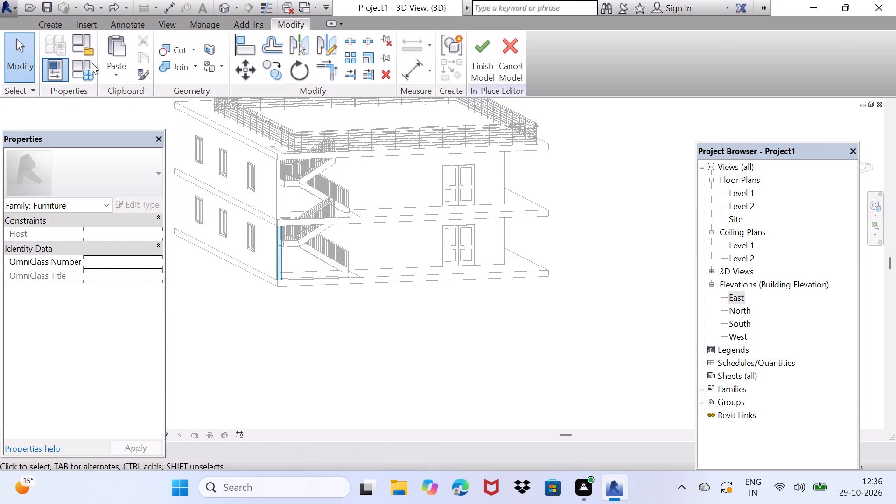
click(57, 25)
click(109, 58)
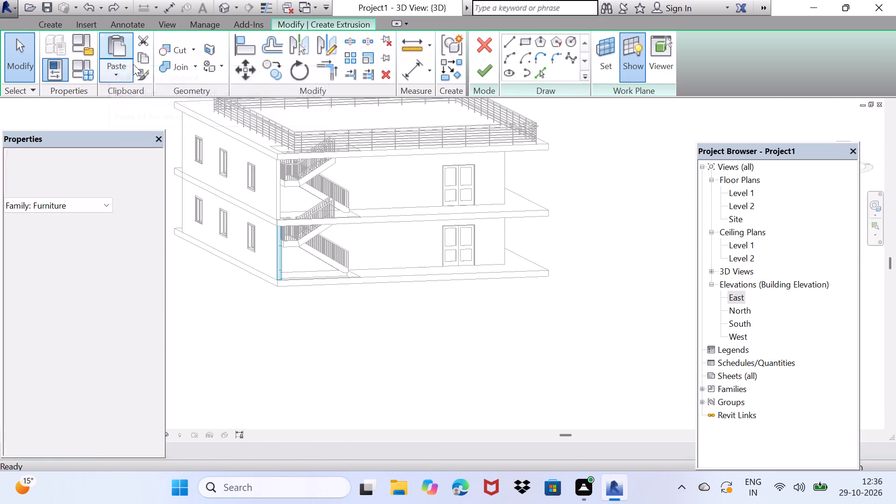
click(529, 44)
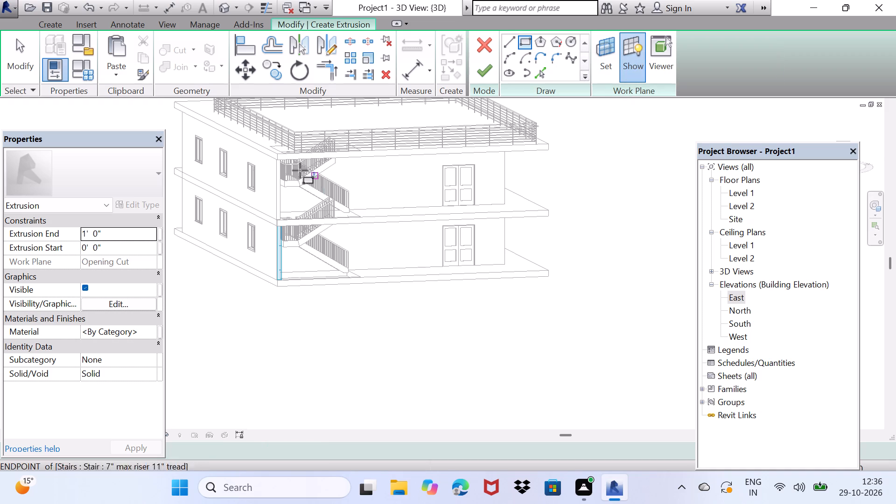
scroll(279, 138, up, 1)
click(277, 133)
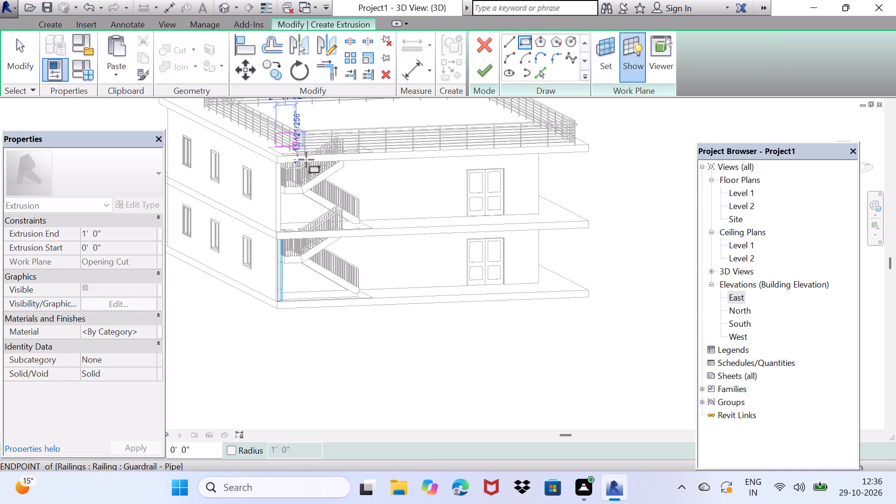
click(371, 306)
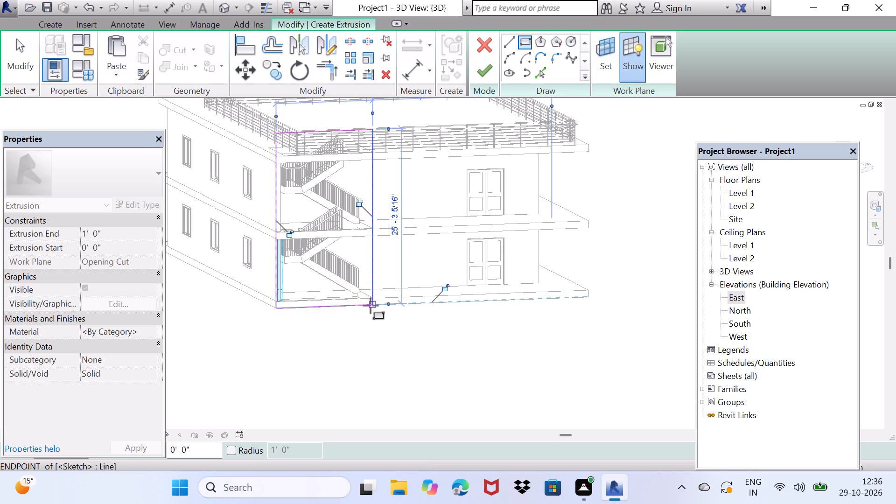
Offset copies of all four sides of the stairwell rectangle inward by 1' 0".
scroll(274, 185, up, 3)
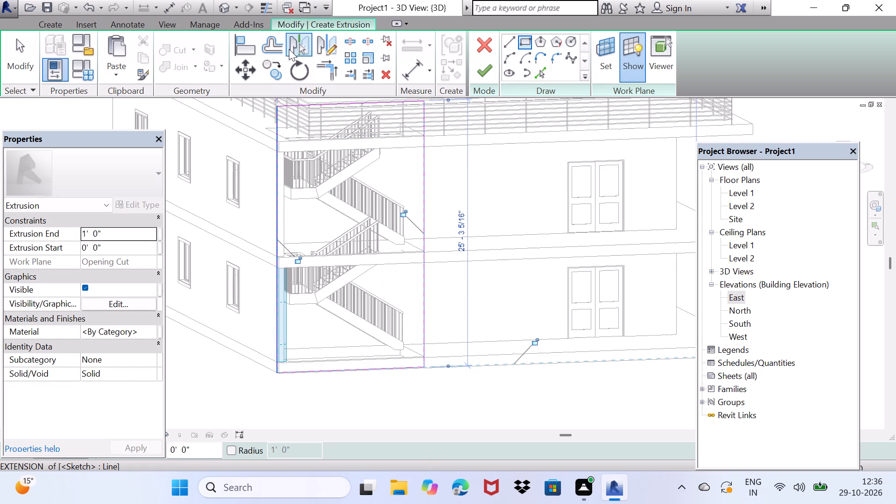
click(280, 49)
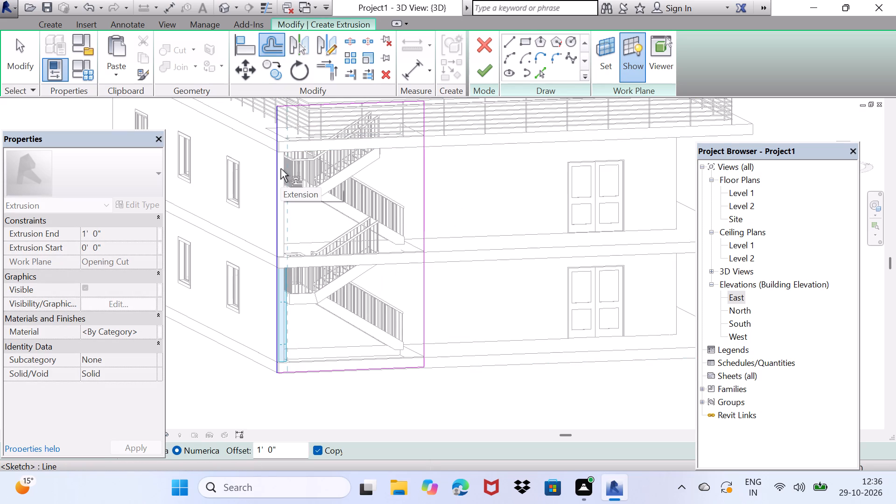
click(280, 168)
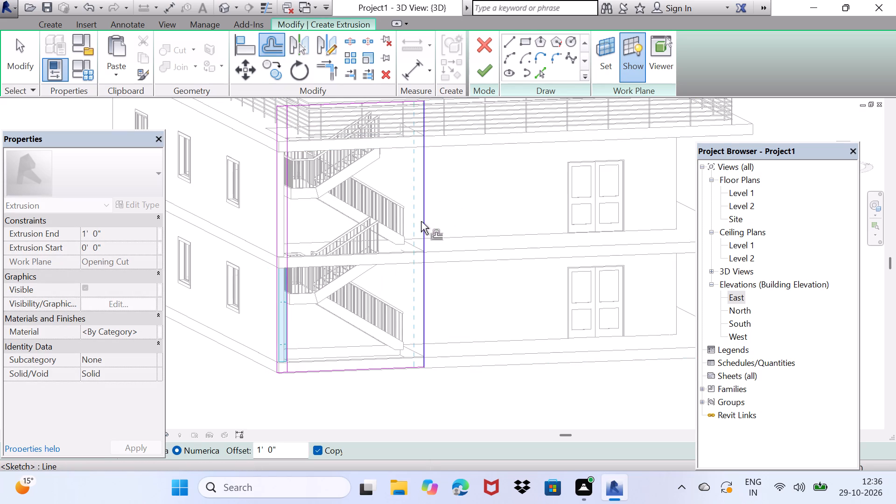
click(421, 221)
click(385, 367)
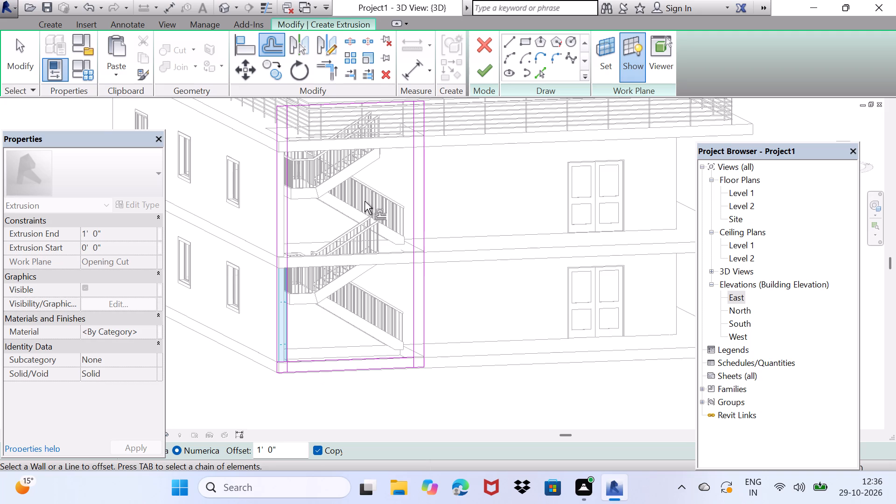
middle_drag(362, 197, 357, 256)
click(350, 161)
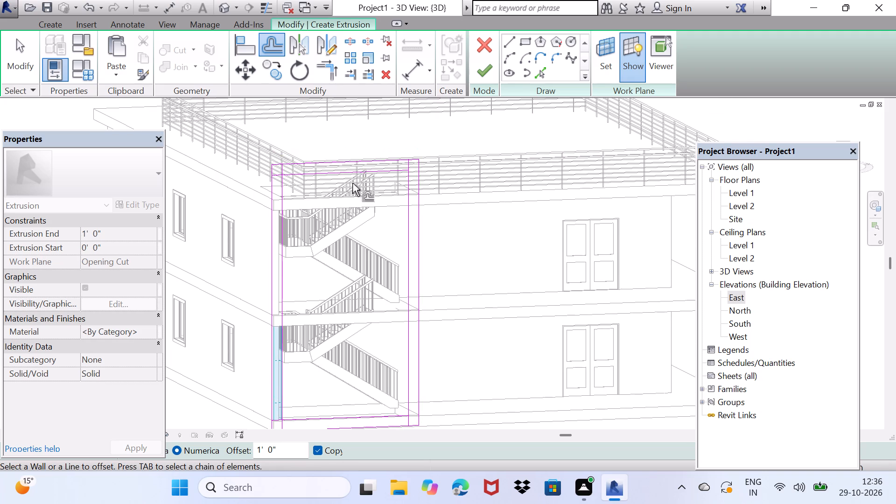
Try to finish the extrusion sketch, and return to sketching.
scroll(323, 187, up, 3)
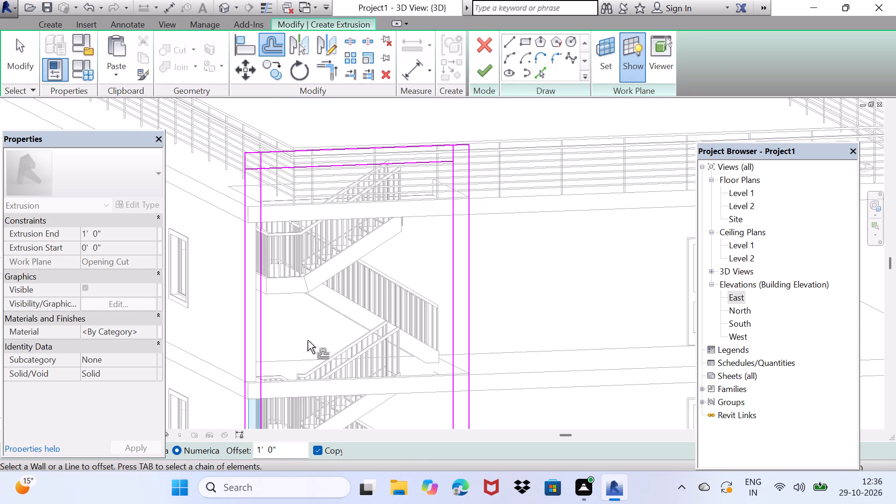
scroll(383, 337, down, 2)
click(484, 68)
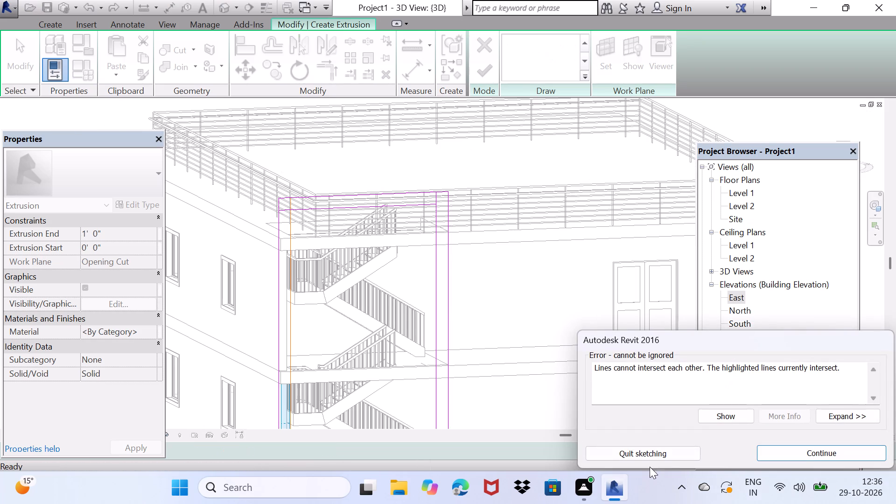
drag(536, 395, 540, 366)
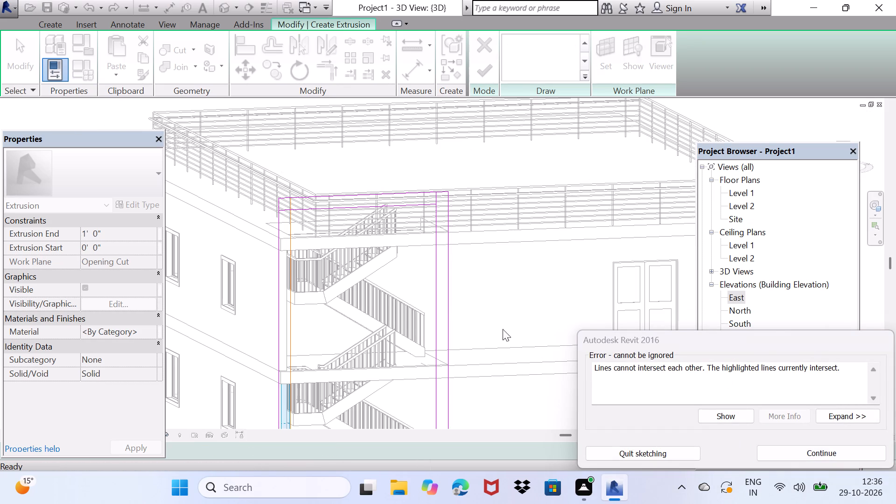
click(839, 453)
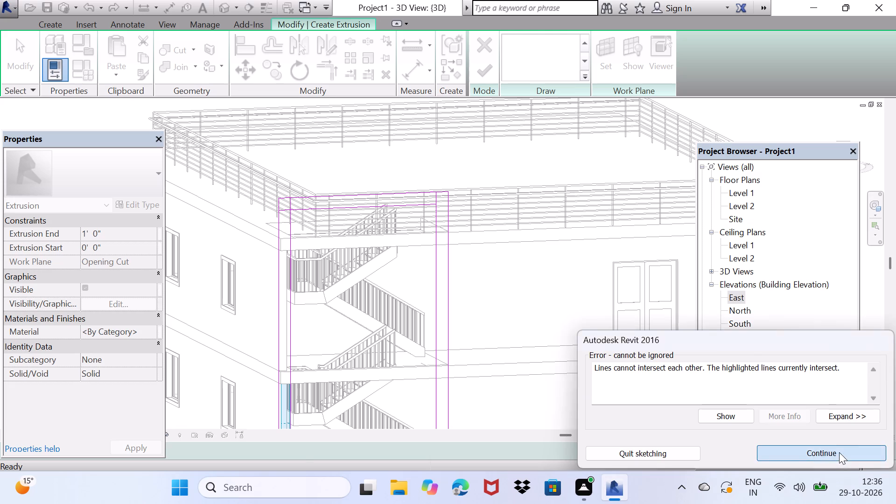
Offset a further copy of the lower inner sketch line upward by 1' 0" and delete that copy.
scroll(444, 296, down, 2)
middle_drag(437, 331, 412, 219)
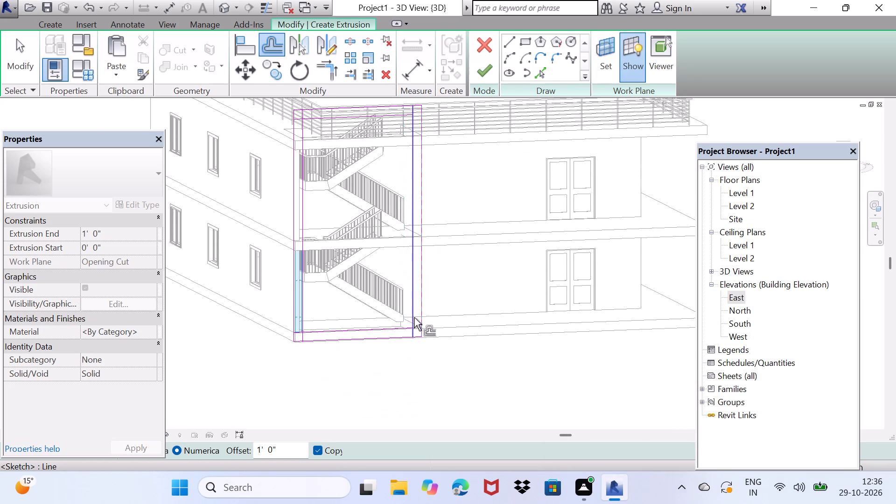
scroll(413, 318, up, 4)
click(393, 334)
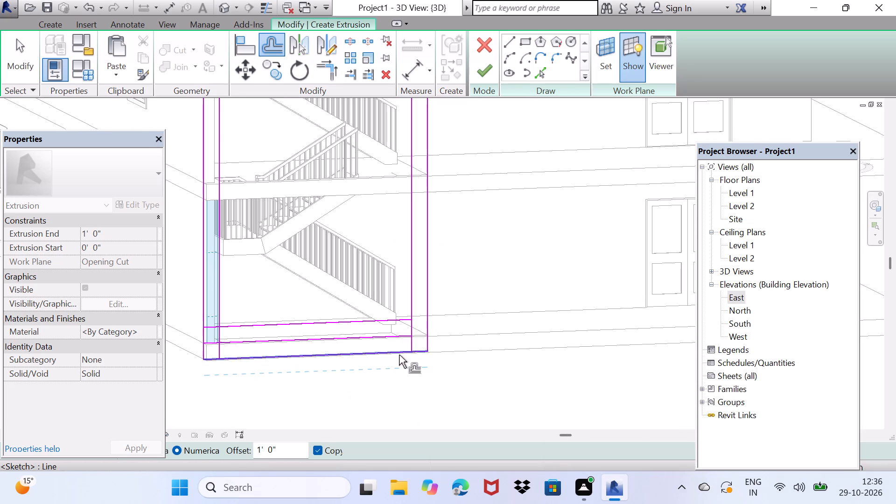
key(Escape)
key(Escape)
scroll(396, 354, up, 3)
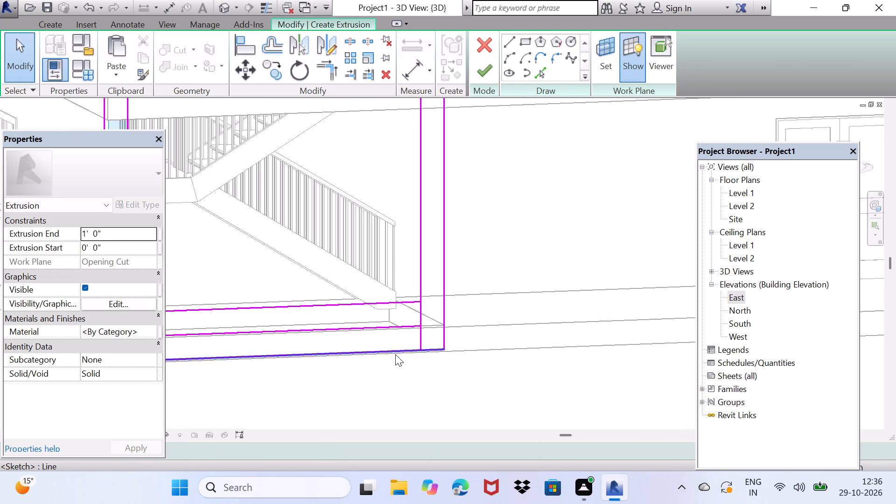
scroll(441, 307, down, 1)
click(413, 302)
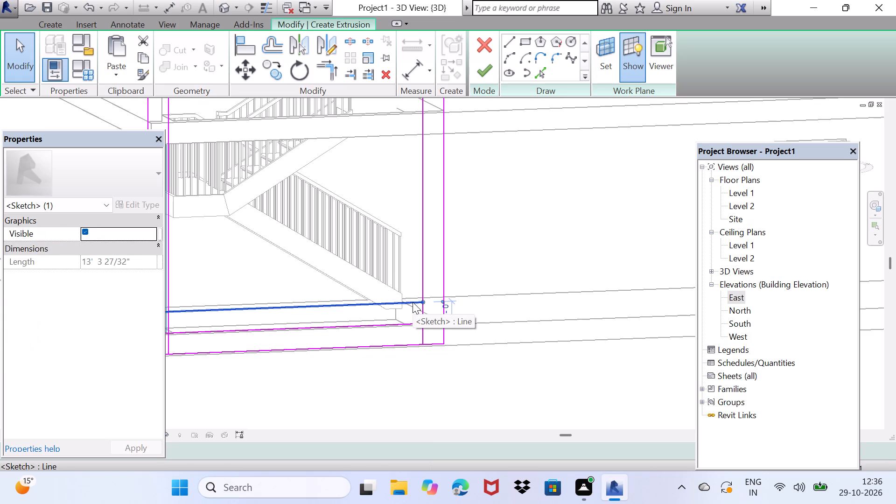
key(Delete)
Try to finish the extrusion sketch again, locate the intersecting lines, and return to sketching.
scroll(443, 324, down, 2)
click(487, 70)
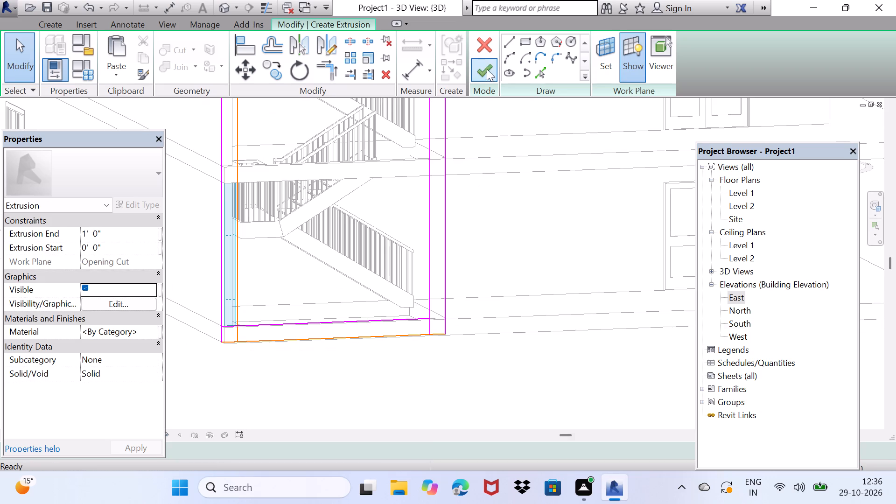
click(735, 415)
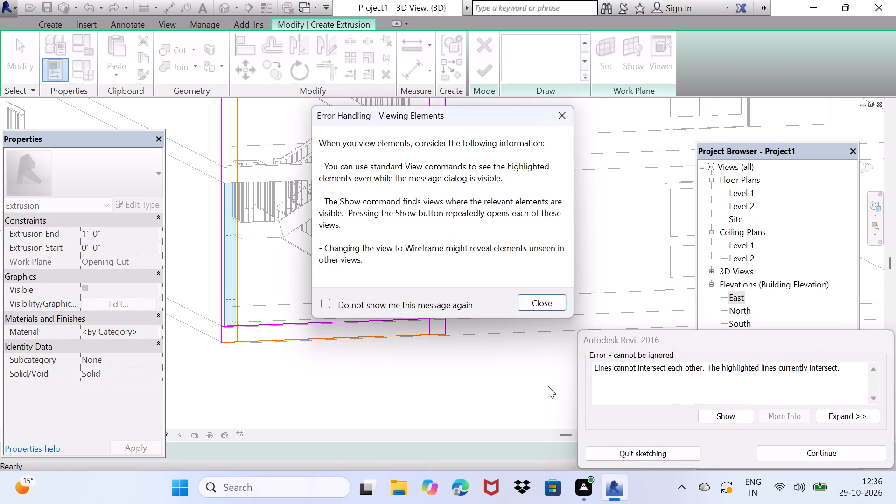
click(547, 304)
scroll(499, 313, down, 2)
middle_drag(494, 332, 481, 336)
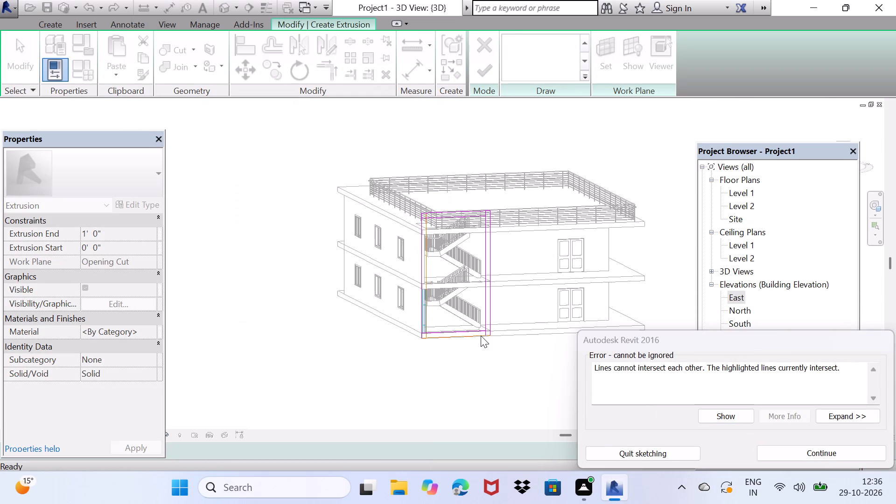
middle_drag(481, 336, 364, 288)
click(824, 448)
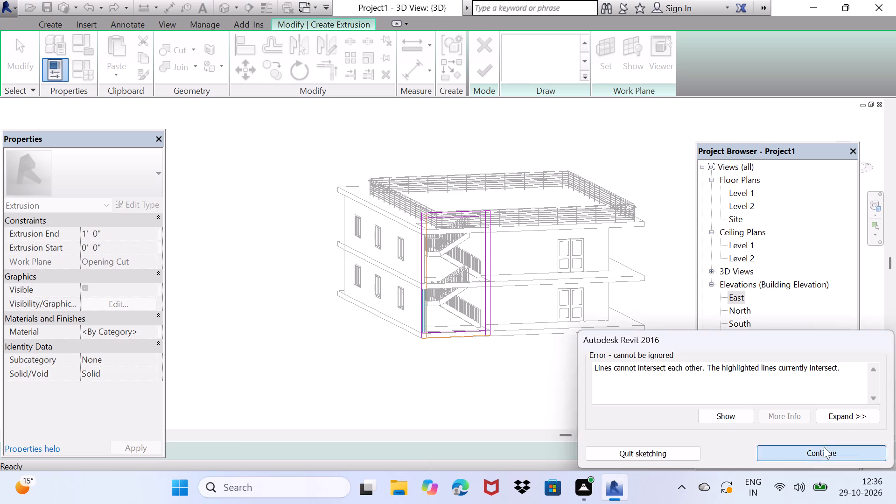
Examine the extrusion sketch around the stairwell from several angles to check its double frame lines.
middle_drag(573, 387, 535, 383)
scroll(441, 273, up, 1)
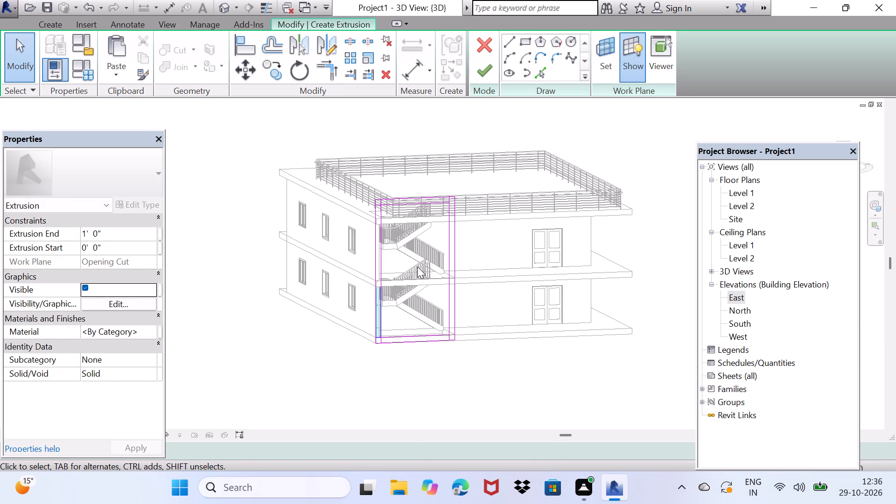
middle_drag(415, 267, 563, 308)
scroll(445, 246, up, 1)
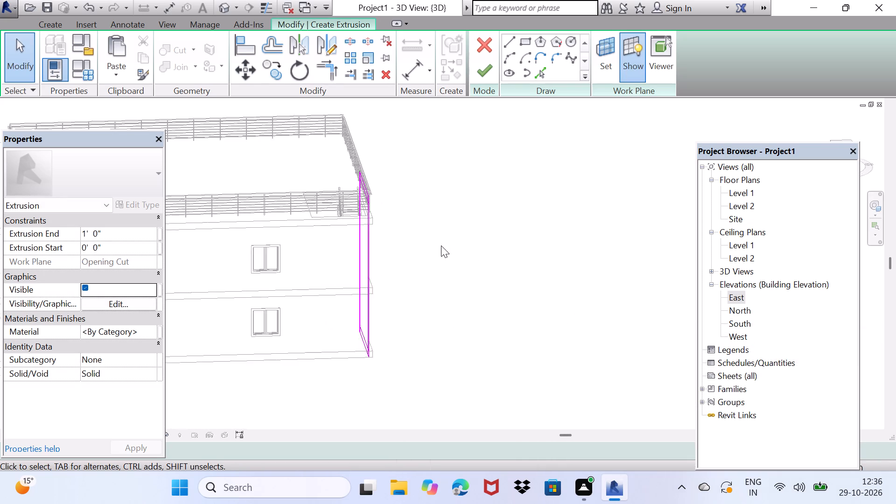
scroll(441, 245, up, 4)
middle_drag(416, 233, 770, 276)
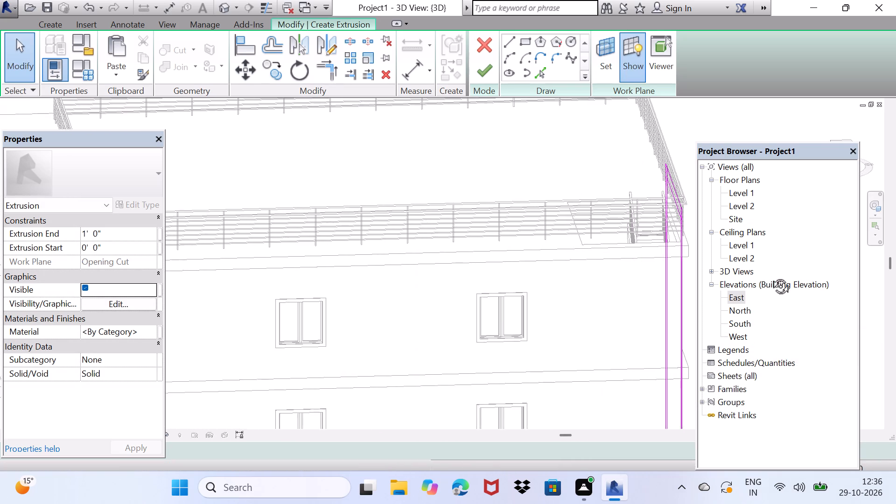
middle_drag(770, 276, 627, 296)
scroll(635, 283, up, 1)
scroll(638, 279, down, 3)
Move the Project Browser aside to uncover the stairwell sketch.
drag(803, 155, 868, 214)
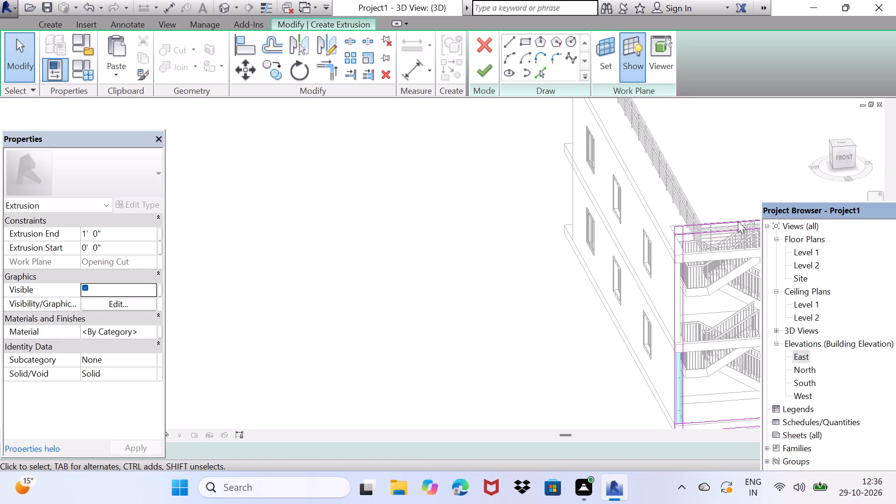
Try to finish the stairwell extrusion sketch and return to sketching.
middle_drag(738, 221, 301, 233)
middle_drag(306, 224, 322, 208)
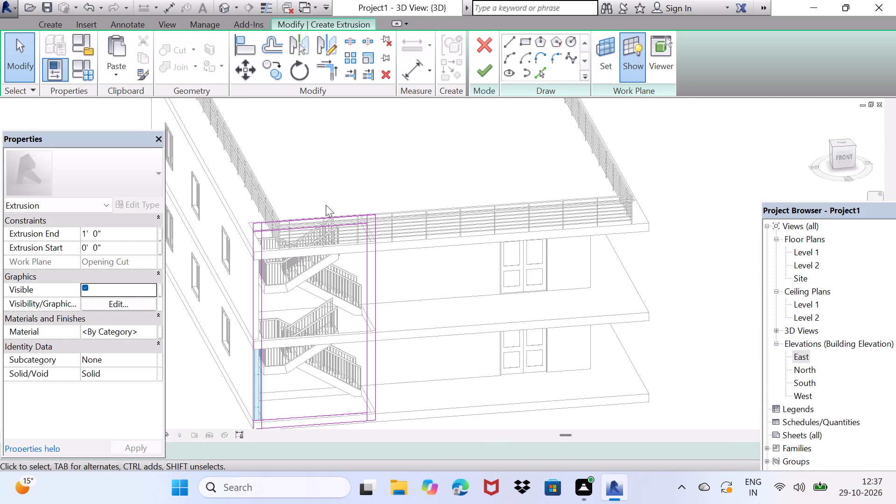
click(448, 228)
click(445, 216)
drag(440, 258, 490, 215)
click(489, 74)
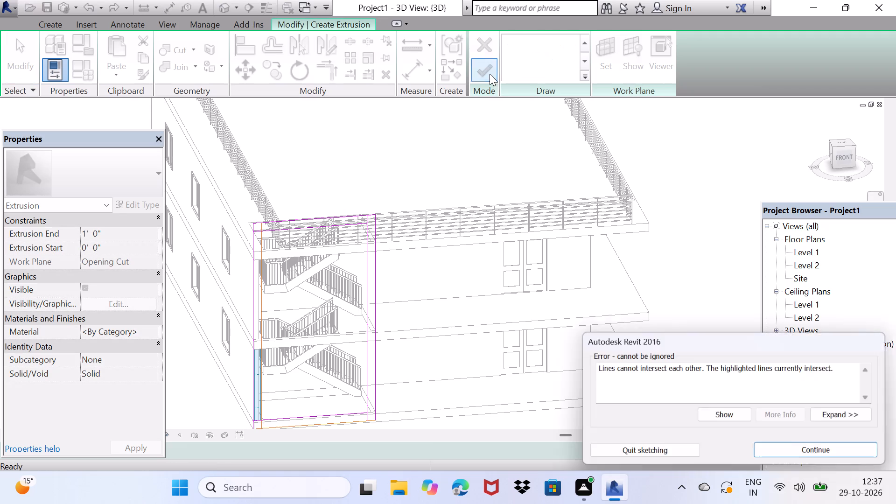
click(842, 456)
Lower the frame's top outer sketch line past the inner one to the underside of the roof slab.
scroll(384, 336, down, 2)
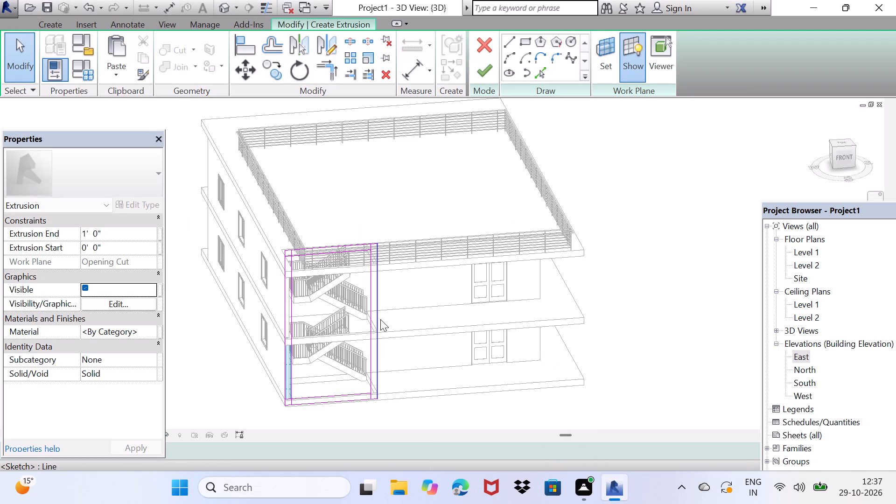
click(379, 319)
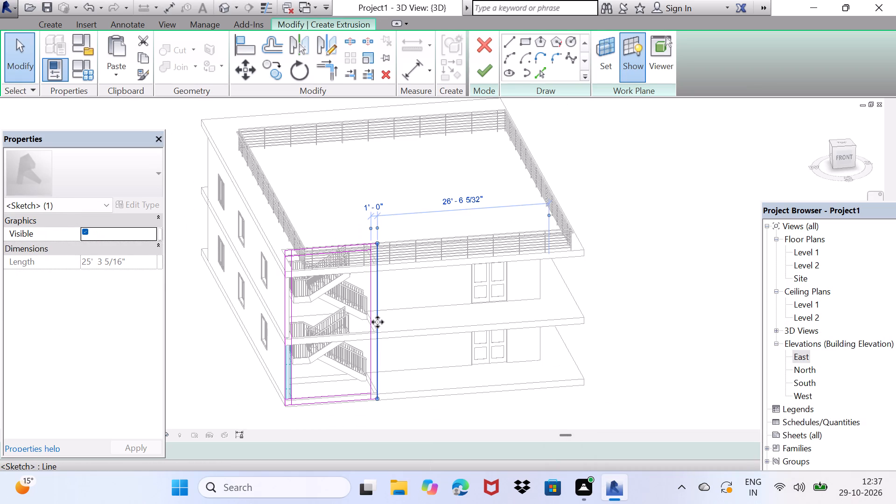
scroll(350, 259, up, 6)
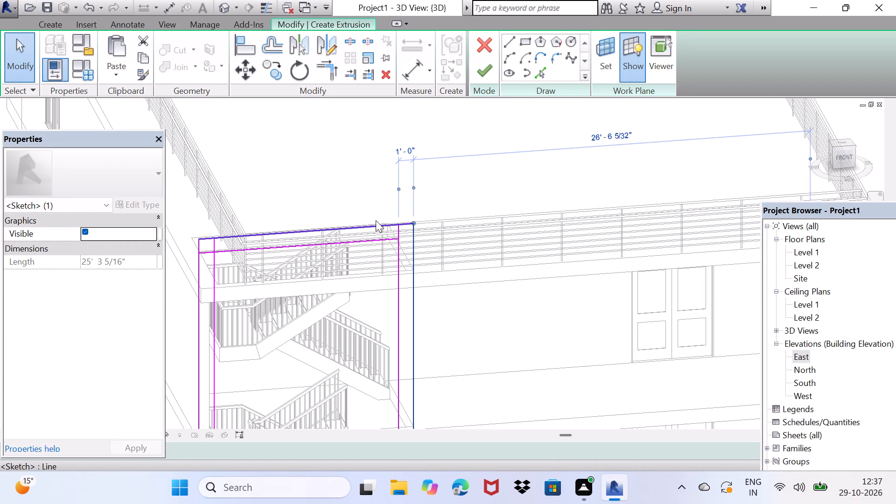
click(378, 223)
key(Down)
key(Down)
key(Down)
key(Down)
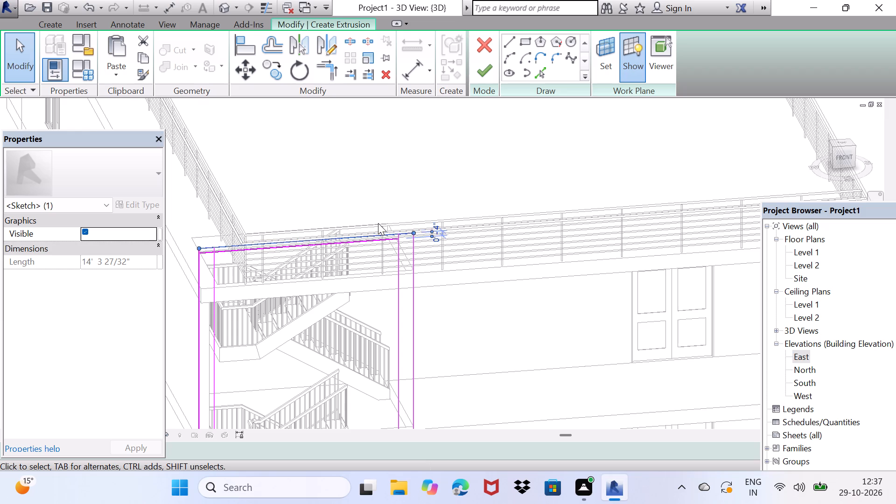
key(Down)
key(Down)
key(Down)
key(Down)
key(Down)
key(Down)
key(Down)
key(Down)
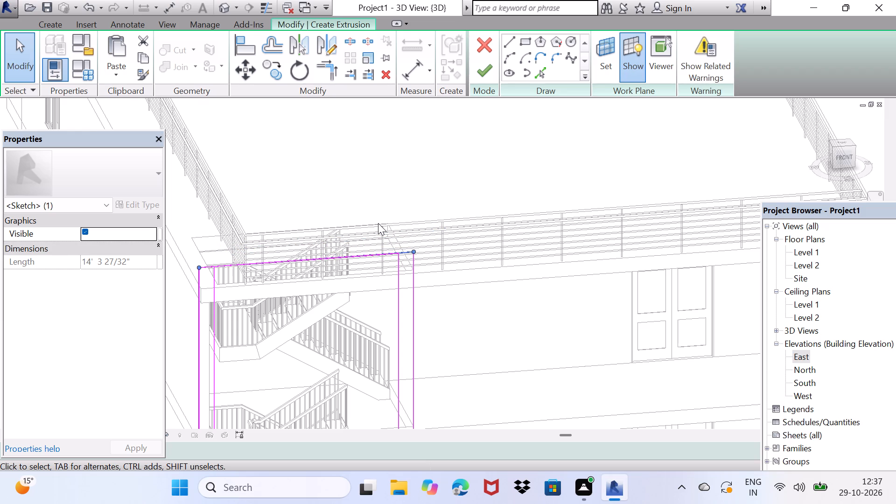
key(Down)
key(Down)
key(Down)
key(Down)
key(Down)
key(Down)
key(Down)
key(Down)
key(Down)
key(Down)
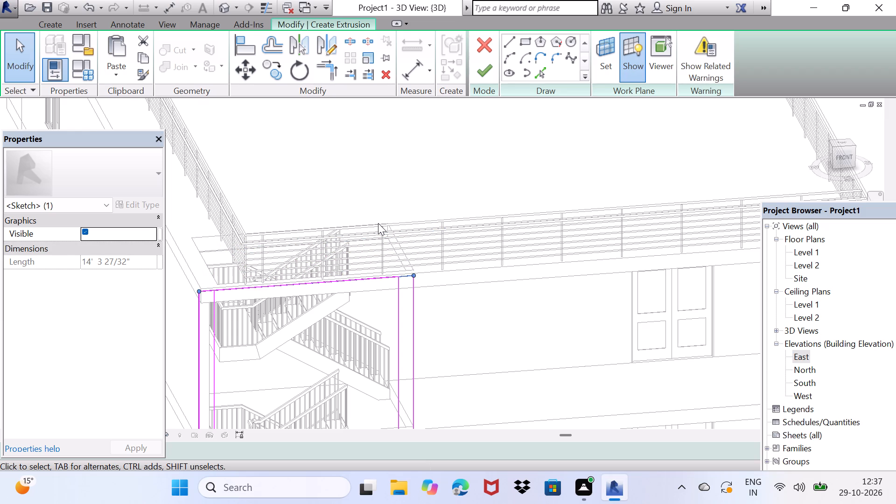
key(Down)
key(Down)
key(Down)
key(Down)
key(Down)
key(Down)
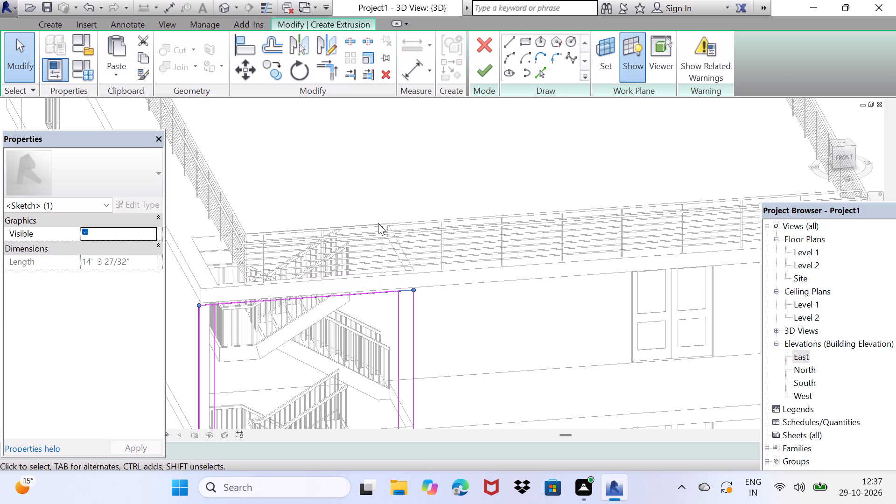
key(Up)
Nudge the top outer sketch line back up to just above the roof slab's underside.
scroll(421, 223, up, 1)
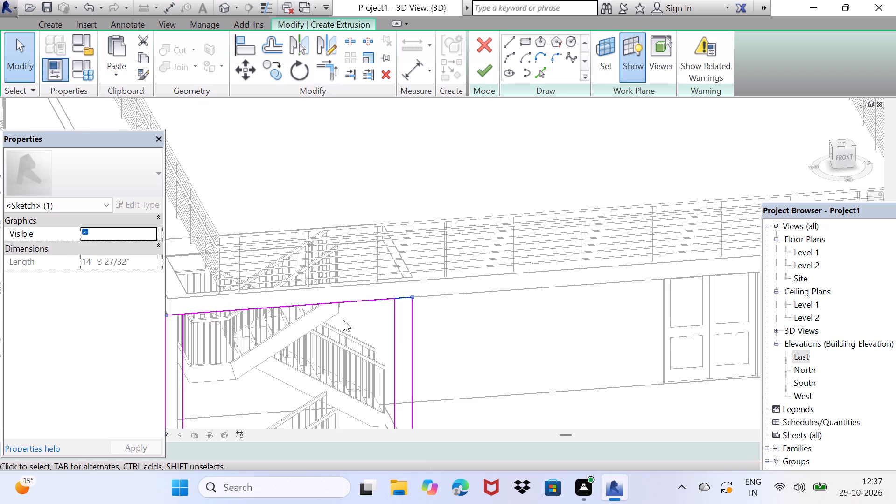
scroll(366, 306, up, 6)
scroll(446, 320, up, 5)
scroll(388, 286, up, 4)
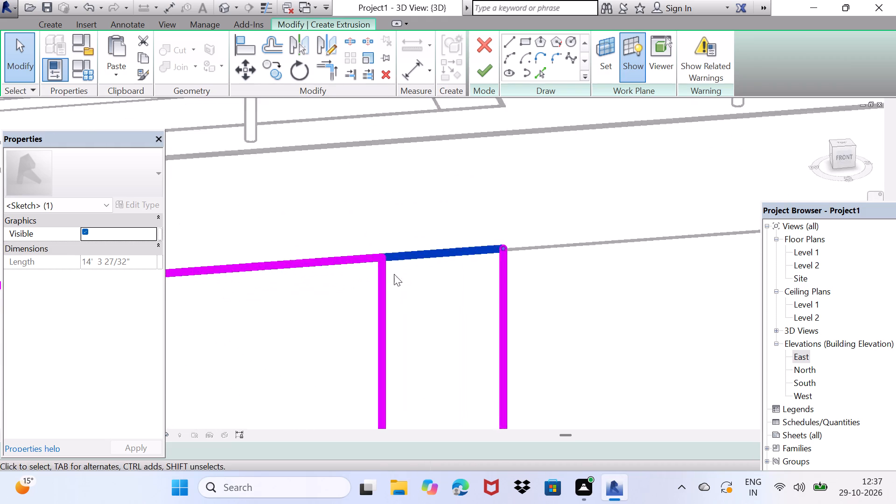
click(362, 257)
key(Up)
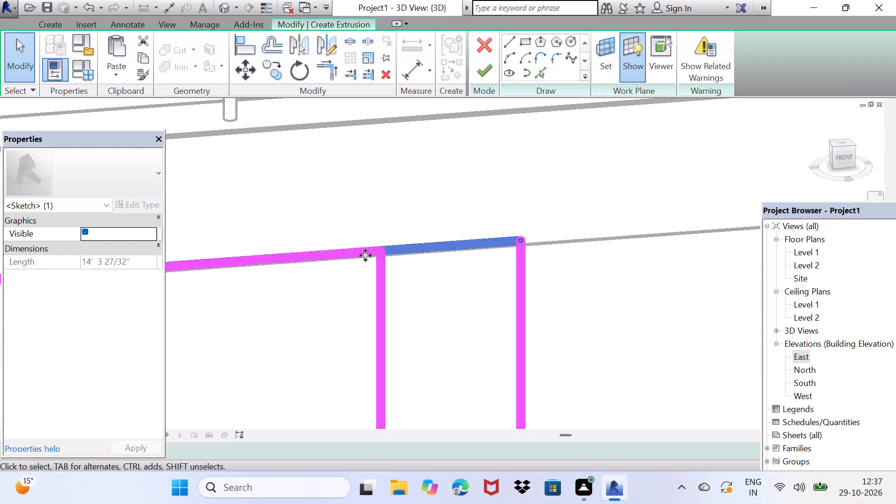
key(Up)
key(Up)
key(Up)
key(Down)
key(Up)
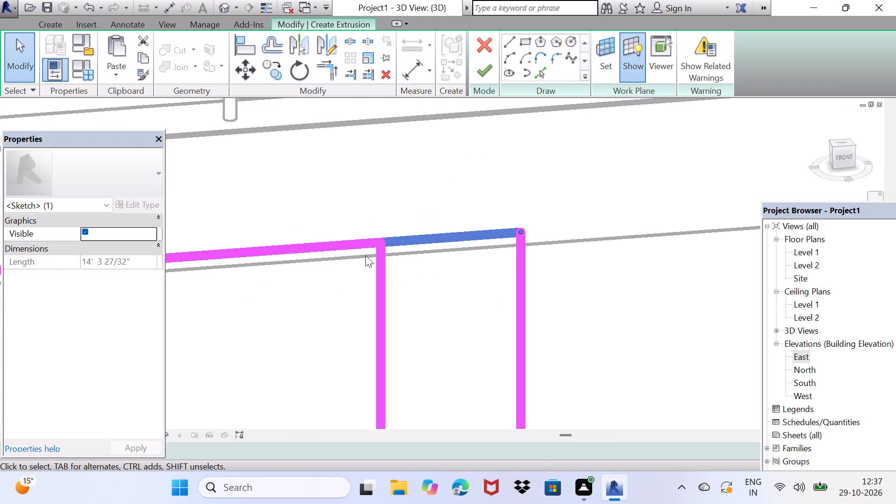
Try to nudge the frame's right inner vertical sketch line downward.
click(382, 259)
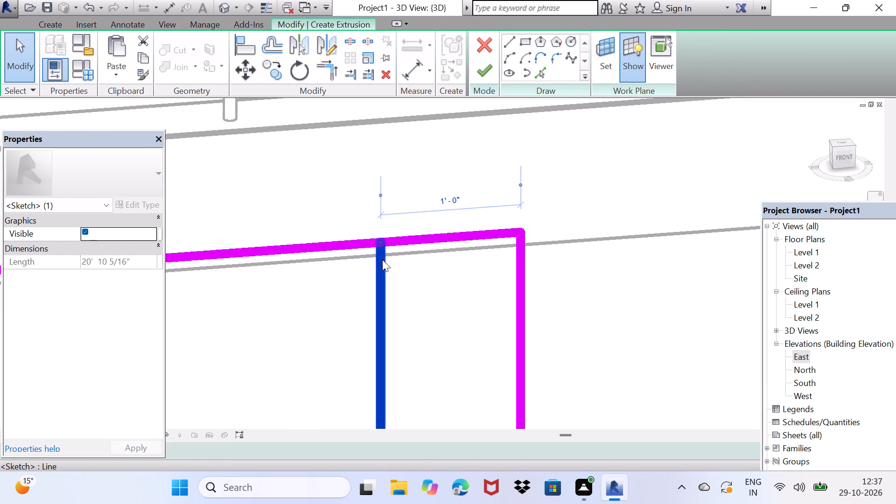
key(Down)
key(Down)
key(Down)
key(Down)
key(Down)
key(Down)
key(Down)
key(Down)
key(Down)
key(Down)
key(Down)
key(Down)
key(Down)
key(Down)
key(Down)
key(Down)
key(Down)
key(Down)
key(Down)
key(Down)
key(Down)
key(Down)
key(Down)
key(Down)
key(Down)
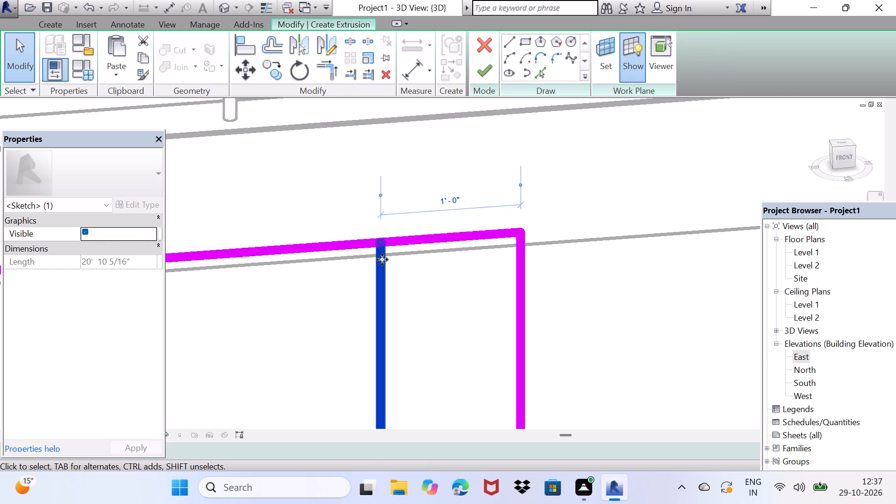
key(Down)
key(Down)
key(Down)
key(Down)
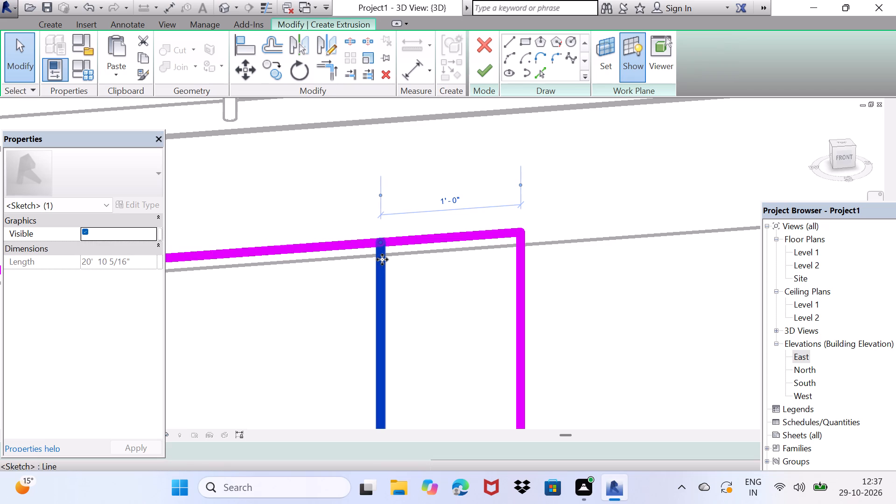
Raise the top inner sketch line, together with the overlapping outer line, to the roof slab's top edge.
click(338, 251)
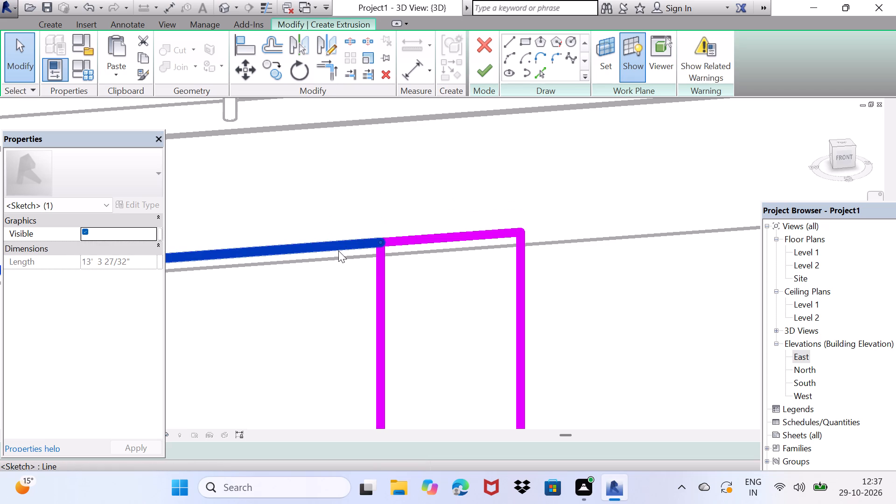
key(Down)
key(Down)
key(Up)
key(Up)
key(Up)
key(Up)
key(Up)
key(Up)
key(Up)
key(Up)
key(Up)
key(Up)
key(Up)
key(Up)
key(Up)
key(Up)
key(Up)
key(Up)
key(Up)
key(Up)
key(Up)
key(Up)
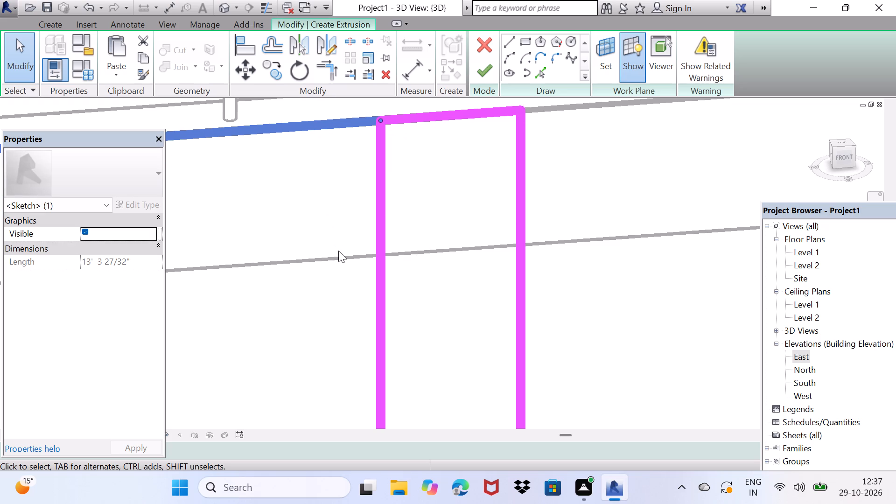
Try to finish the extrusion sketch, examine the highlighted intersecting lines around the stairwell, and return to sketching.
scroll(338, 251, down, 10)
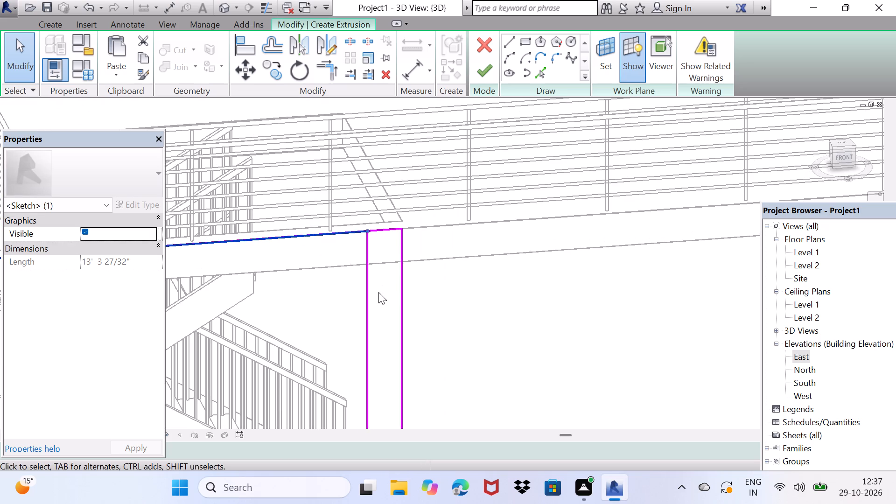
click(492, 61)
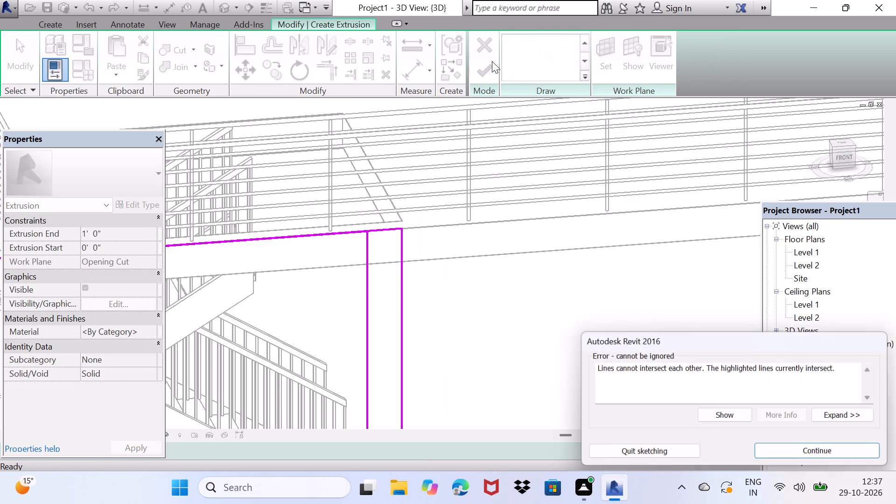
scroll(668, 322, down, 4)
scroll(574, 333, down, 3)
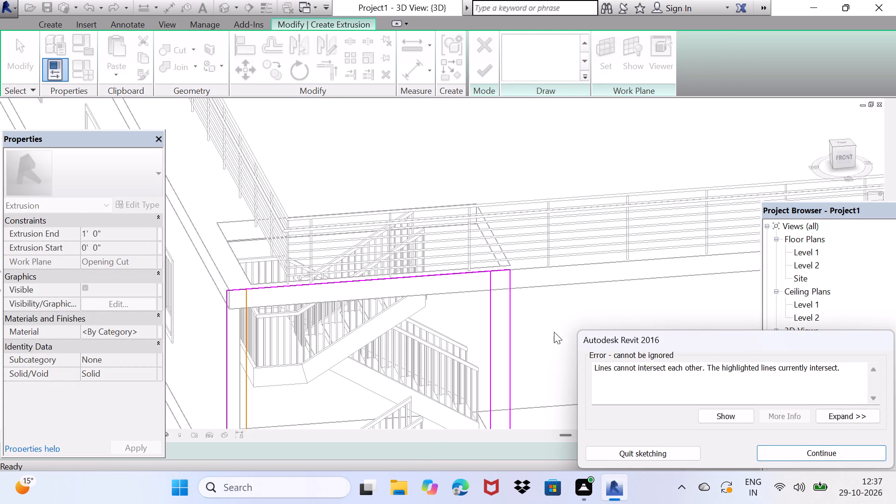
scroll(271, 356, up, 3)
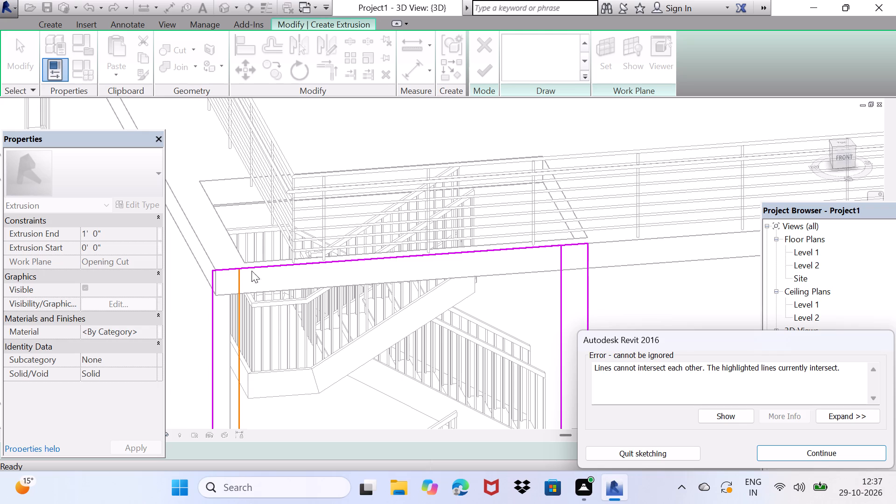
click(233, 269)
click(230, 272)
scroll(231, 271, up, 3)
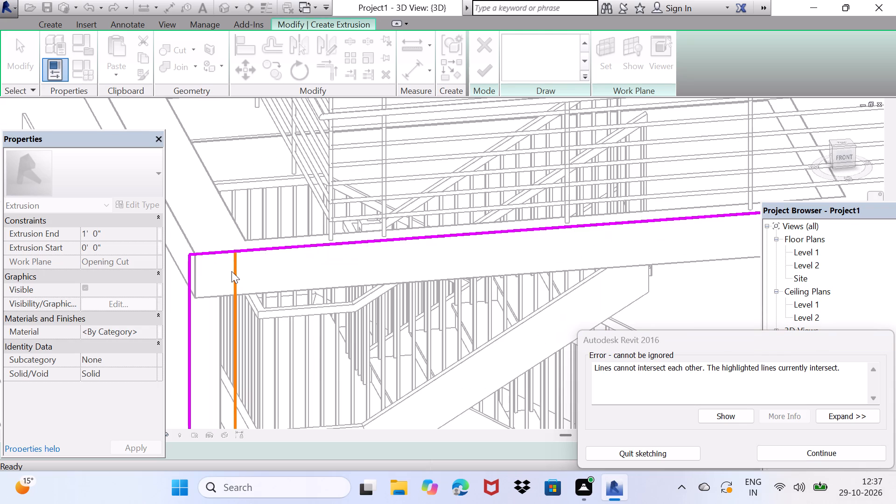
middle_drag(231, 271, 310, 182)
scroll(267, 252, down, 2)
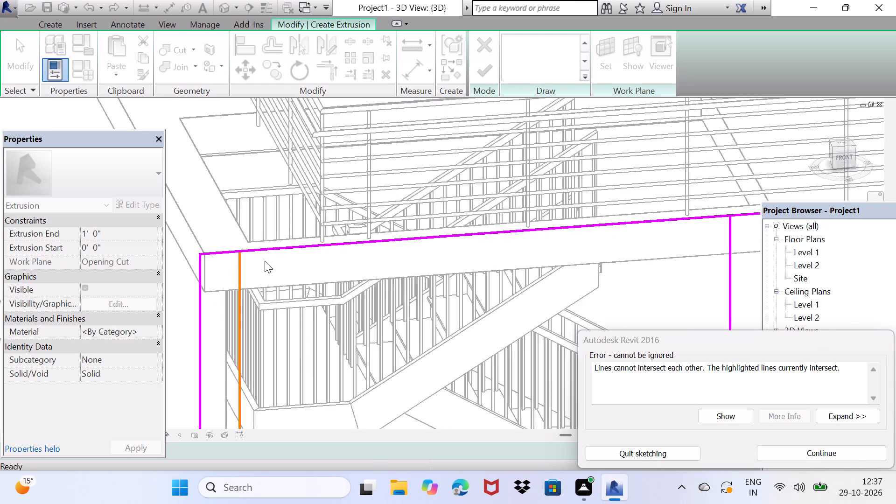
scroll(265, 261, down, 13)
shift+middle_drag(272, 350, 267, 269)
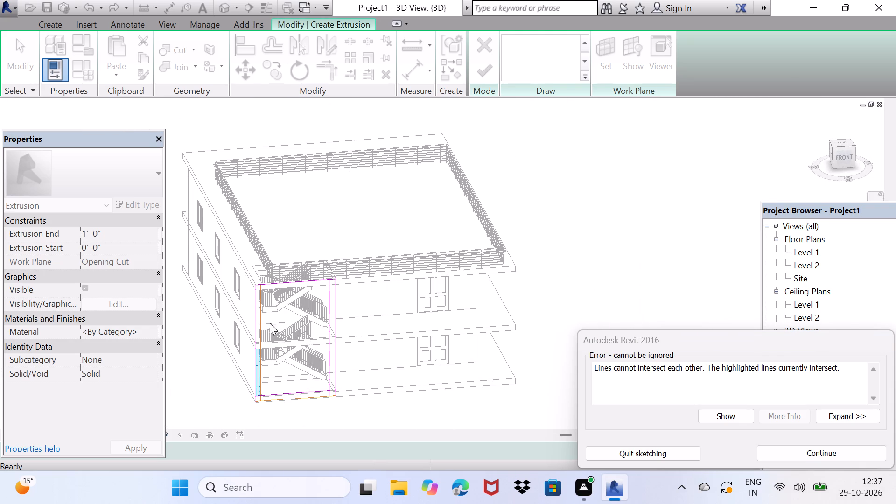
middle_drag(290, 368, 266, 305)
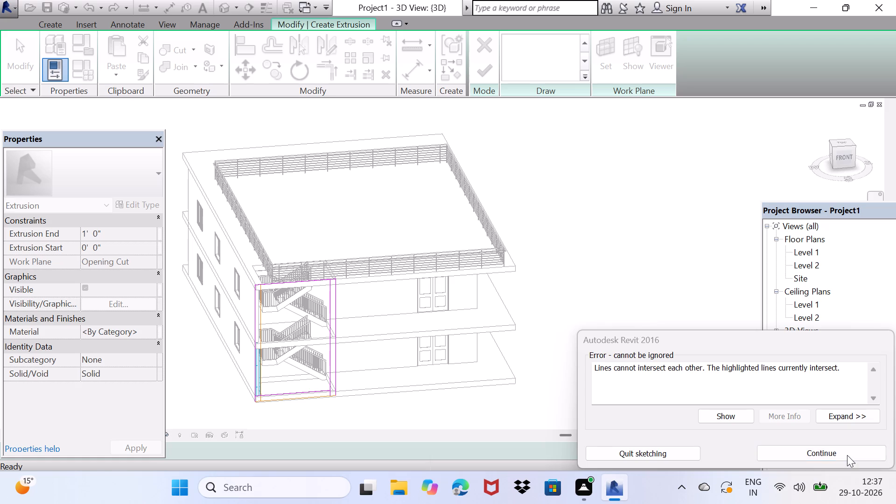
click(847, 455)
Nudge the left inner vertical sketch line outward to 0' 8" from the left outer line.
scroll(221, 348, up, 3)
middle_drag(329, 396, 308, 336)
scroll(246, 316, up, 4)
click(245, 316)
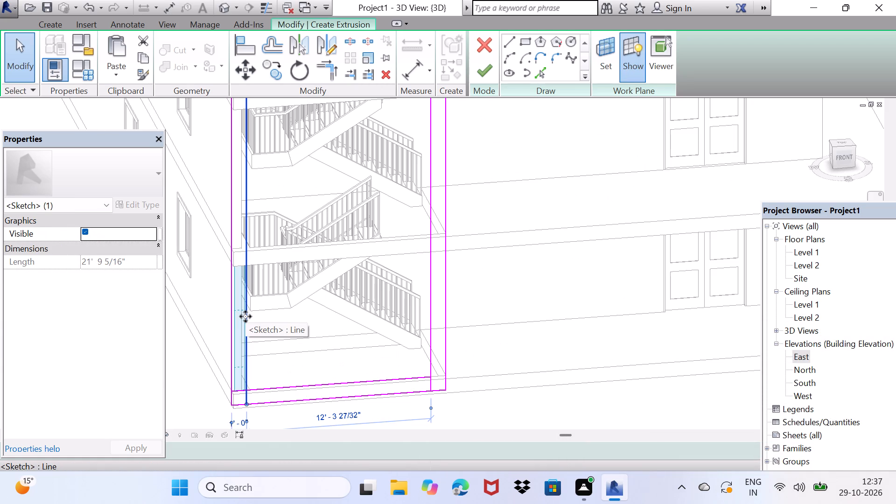
key(Left)
key(Left)
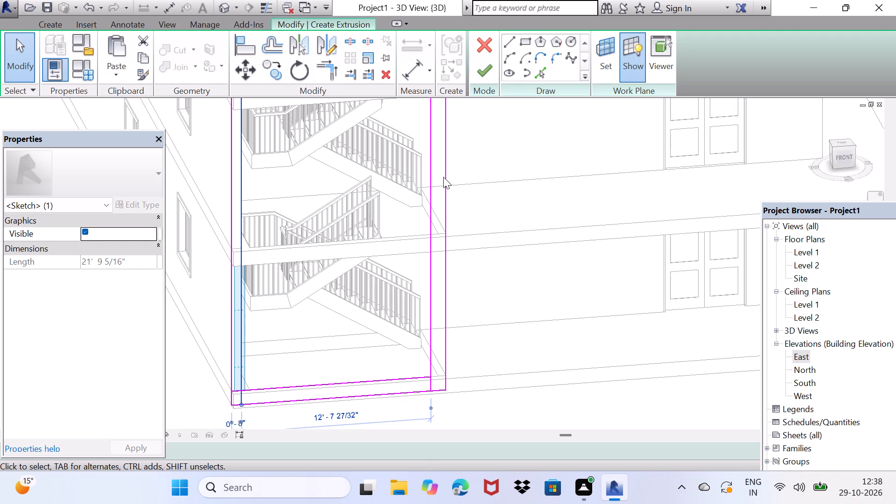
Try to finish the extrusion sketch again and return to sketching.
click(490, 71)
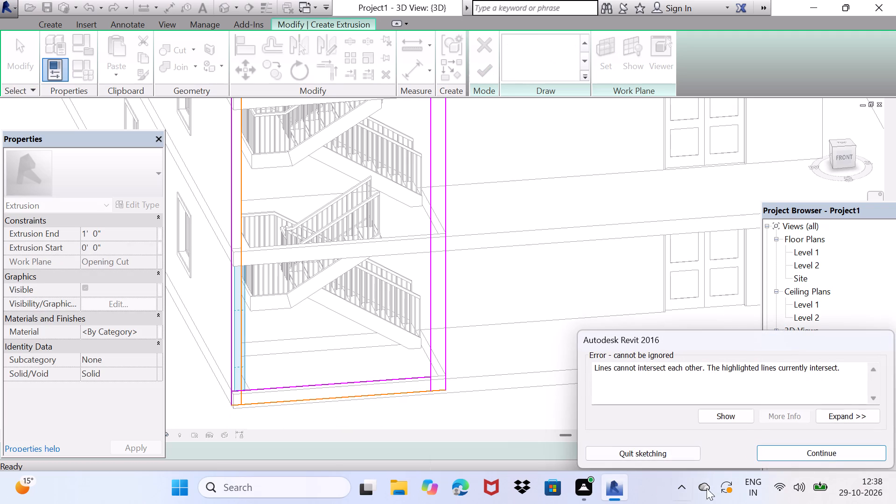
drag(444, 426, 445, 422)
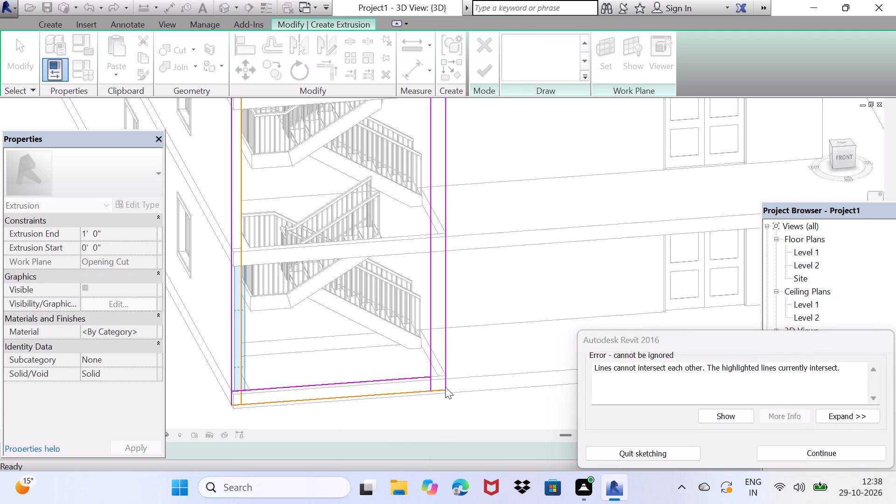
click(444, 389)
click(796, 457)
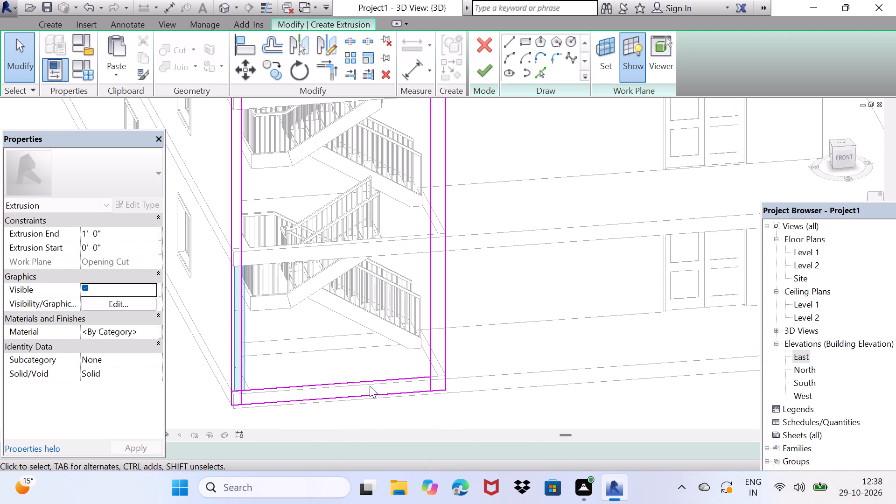
Nudge the frame's lower outer sketch line down to the ground slab's bottom edge and the lower inner line down by one increment.
click(391, 398)
key(Down)
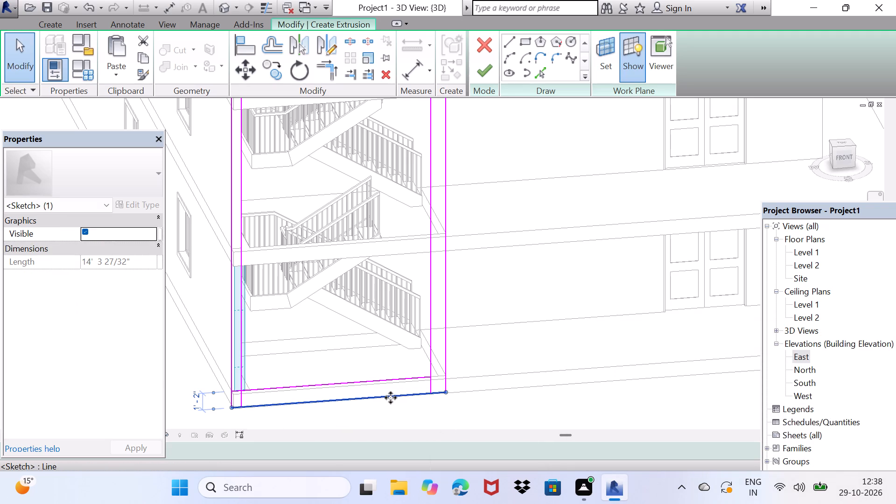
click(389, 379)
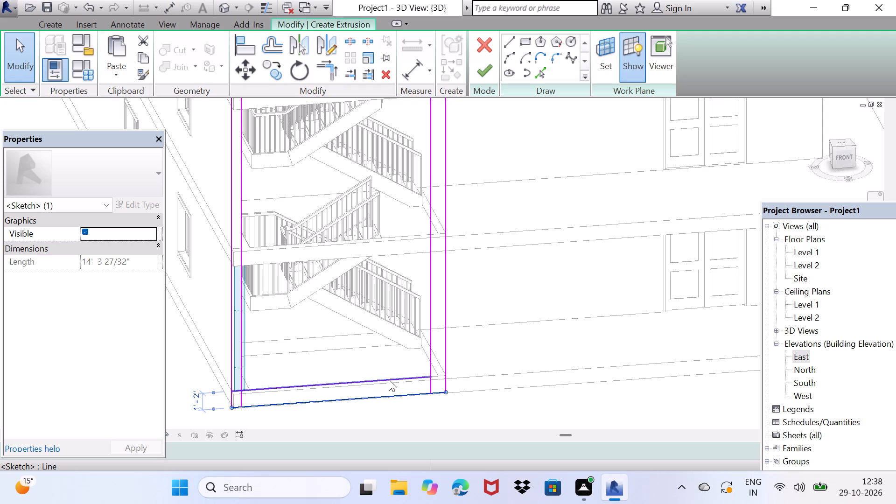
key(Down)
key(Up)
key(Down)
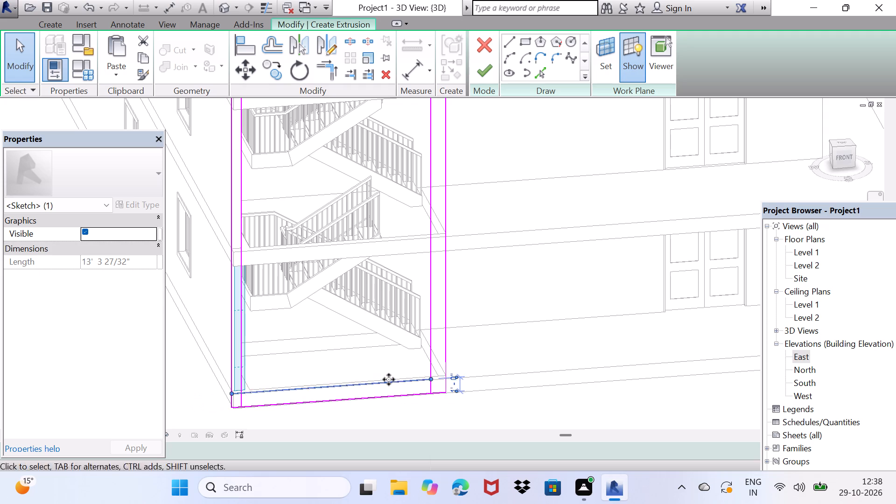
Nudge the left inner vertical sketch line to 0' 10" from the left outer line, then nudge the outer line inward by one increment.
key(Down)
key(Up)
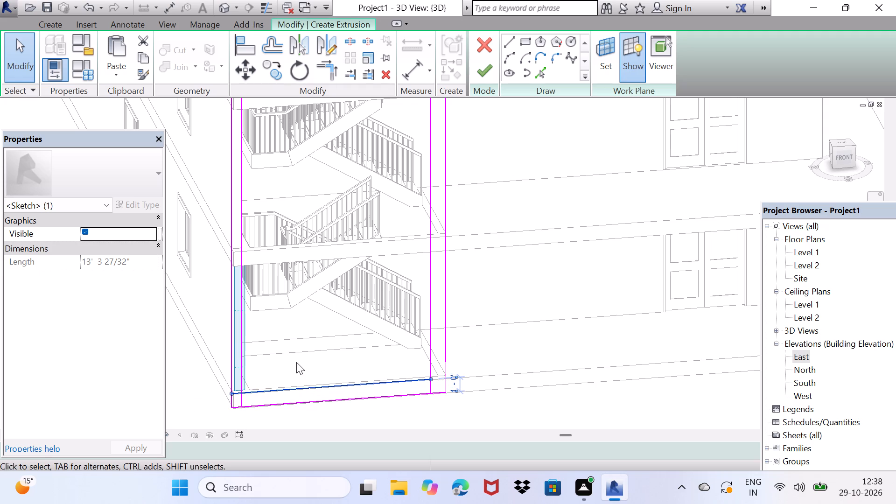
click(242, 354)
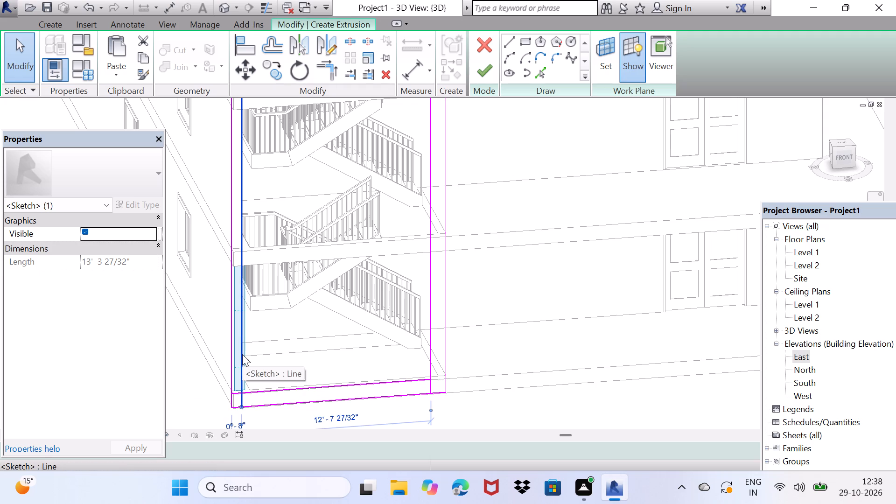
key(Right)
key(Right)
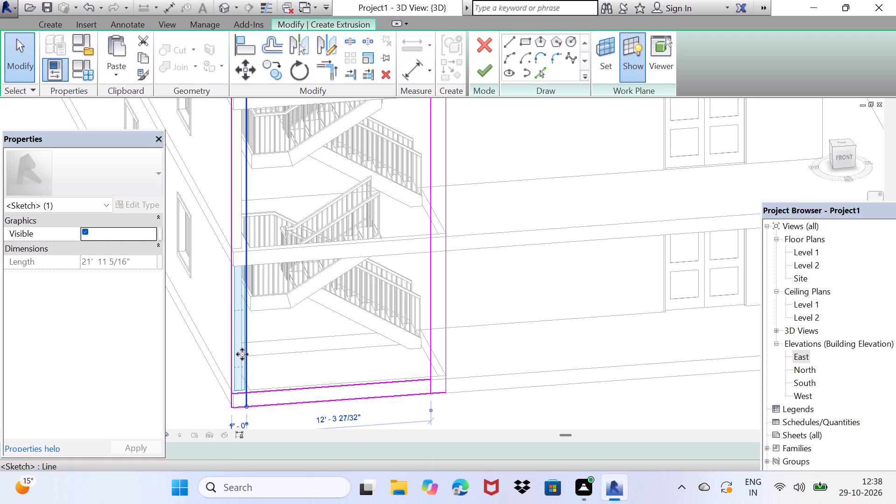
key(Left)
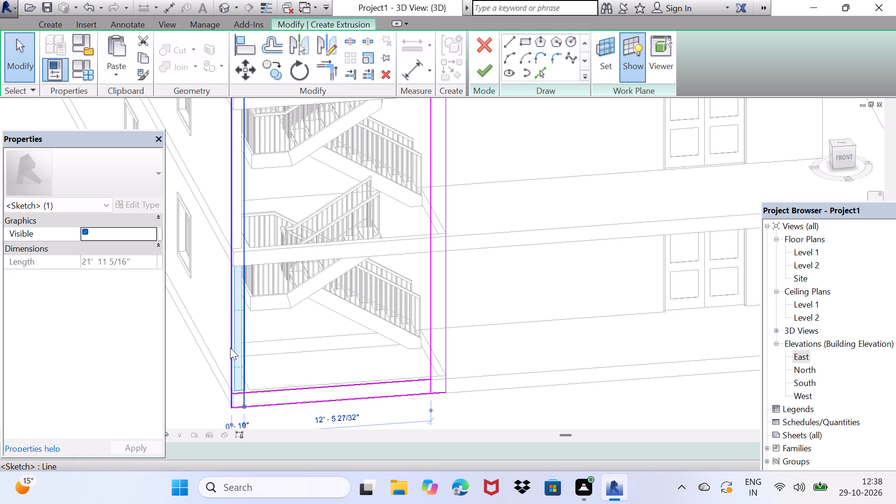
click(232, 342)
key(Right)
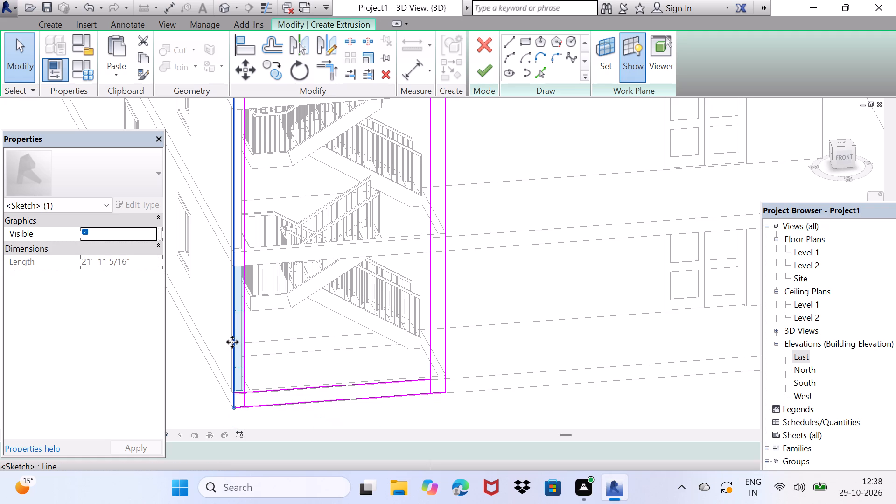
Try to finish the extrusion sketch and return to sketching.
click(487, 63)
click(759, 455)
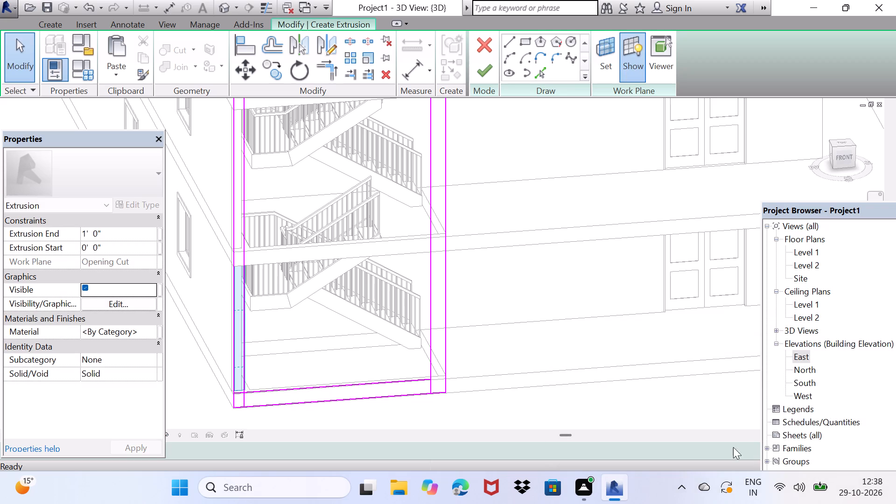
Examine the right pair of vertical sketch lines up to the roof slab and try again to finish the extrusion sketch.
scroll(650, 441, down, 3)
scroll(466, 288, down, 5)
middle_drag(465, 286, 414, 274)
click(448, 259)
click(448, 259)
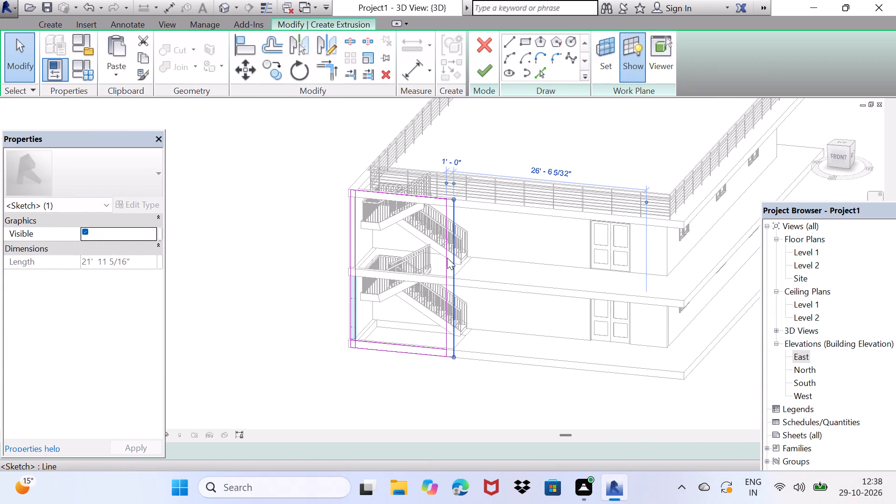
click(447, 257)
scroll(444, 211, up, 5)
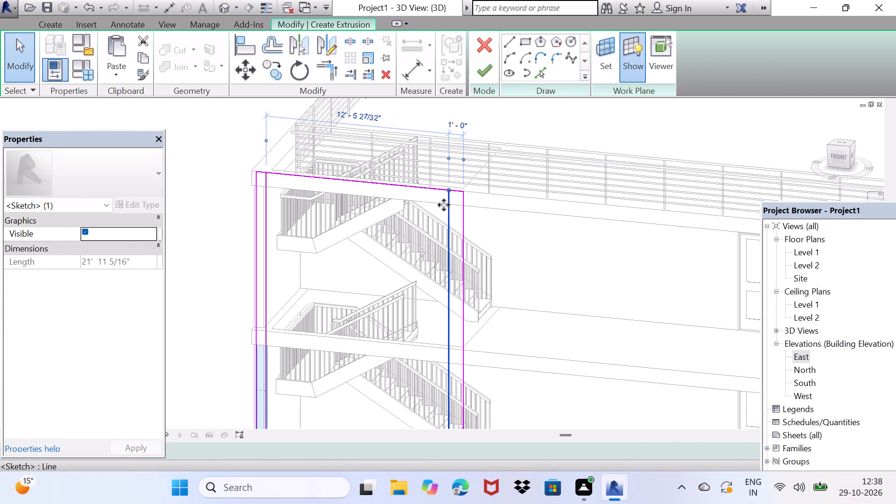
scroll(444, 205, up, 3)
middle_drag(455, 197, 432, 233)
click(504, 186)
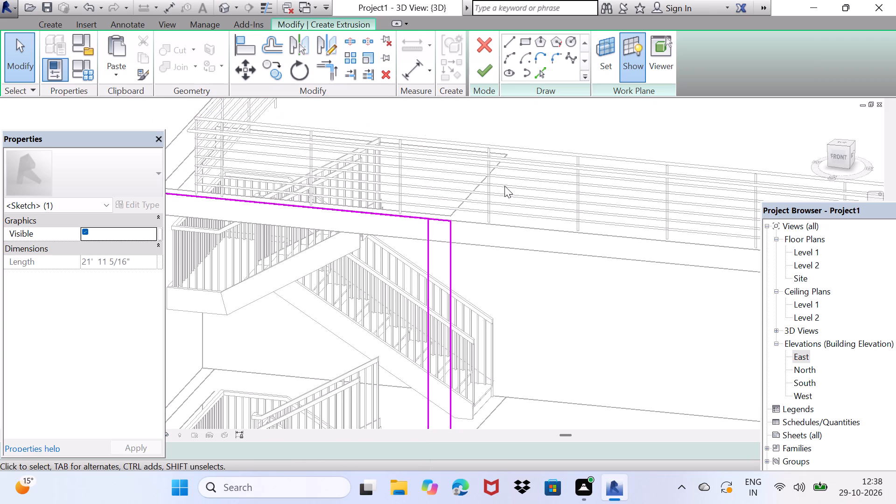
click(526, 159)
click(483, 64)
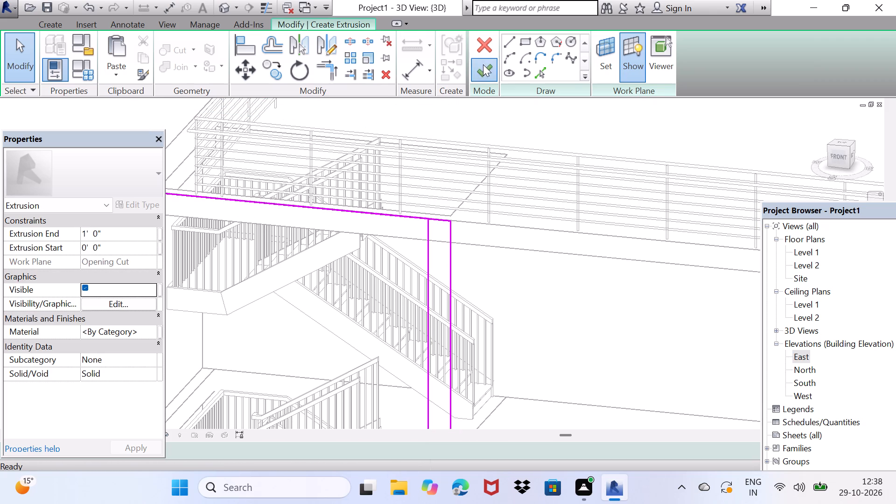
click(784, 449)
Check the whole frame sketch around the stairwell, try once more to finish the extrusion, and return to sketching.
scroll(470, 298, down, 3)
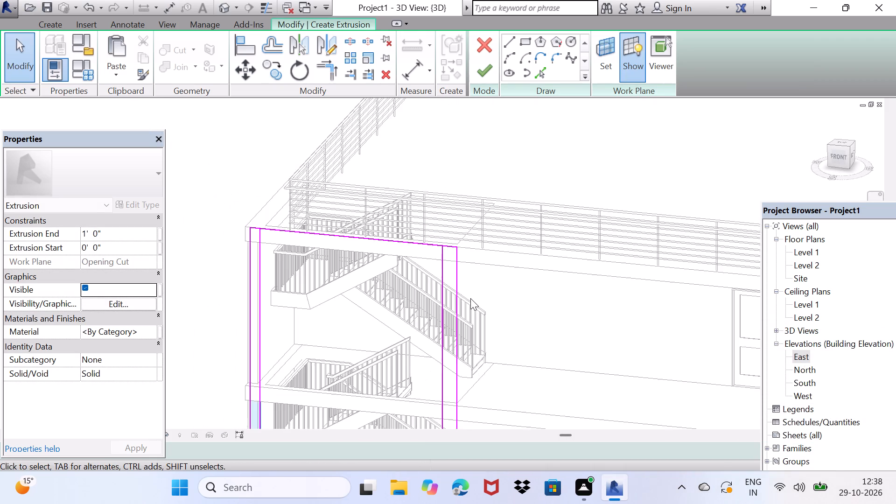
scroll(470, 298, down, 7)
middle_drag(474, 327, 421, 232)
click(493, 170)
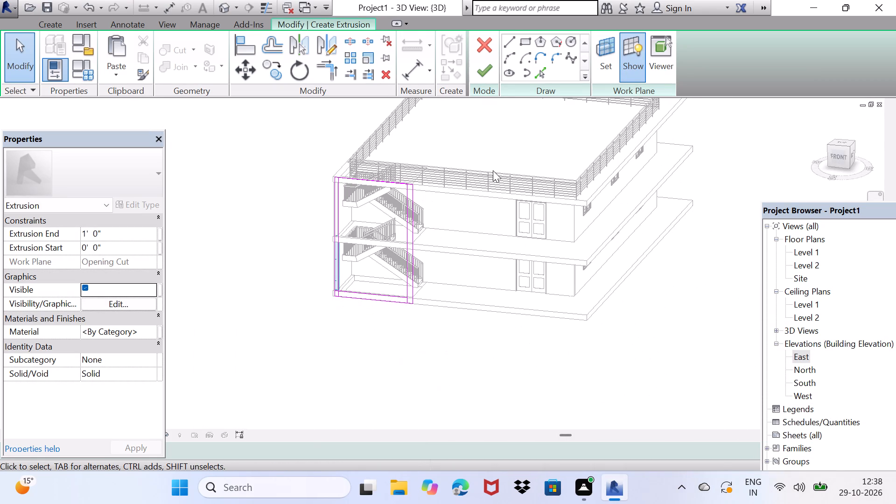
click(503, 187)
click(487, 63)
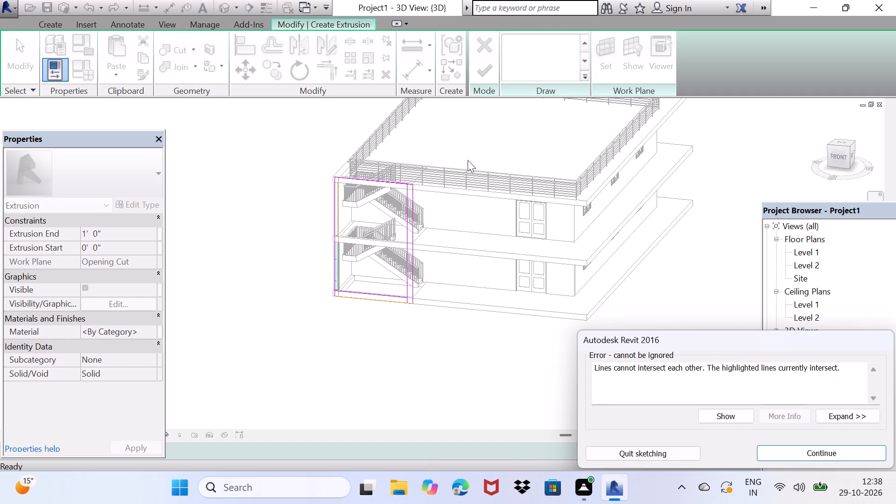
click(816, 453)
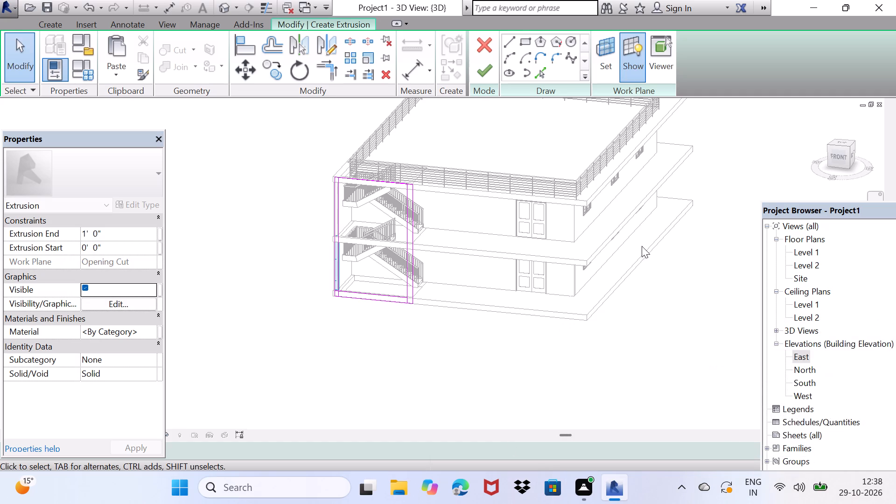
Discard the stairwell extrusion sketch and quit the in-place furniture family without keeping its changes.
click(474, 35)
click(487, 245)
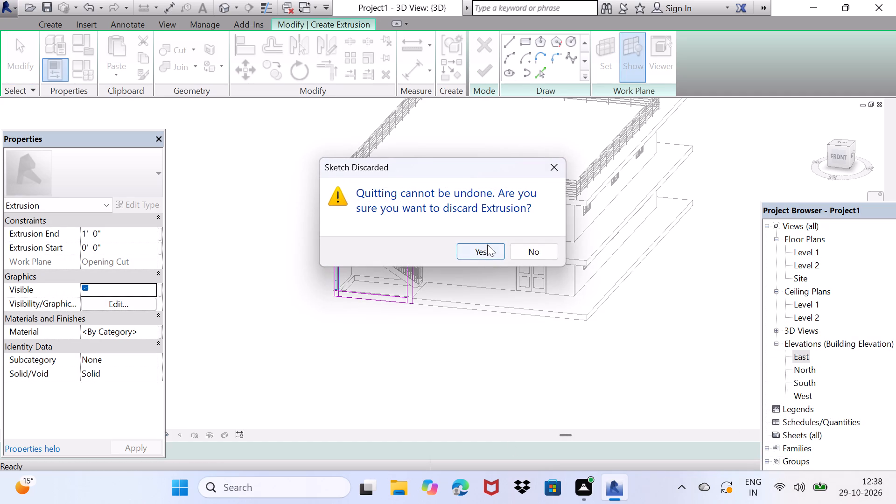
scroll(501, 276, up, 3)
scroll(542, 267, down, 3)
middle_drag(584, 249, 585, 250)
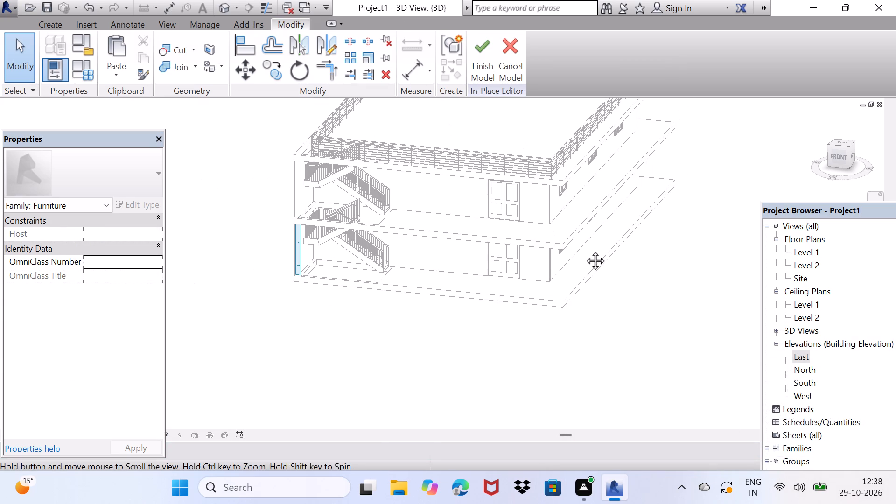
middle_drag(585, 250, 480, 257)
scroll(363, 237, up, 3)
click(376, 225)
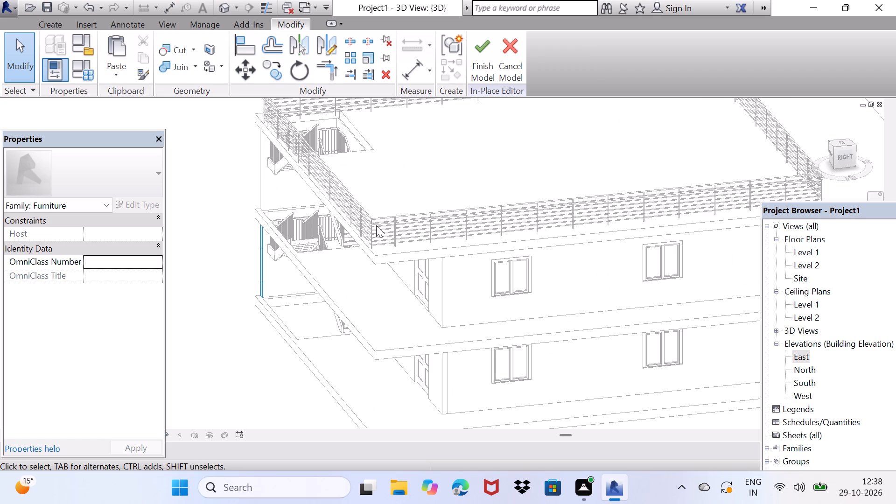
click(519, 43)
click(478, 266)
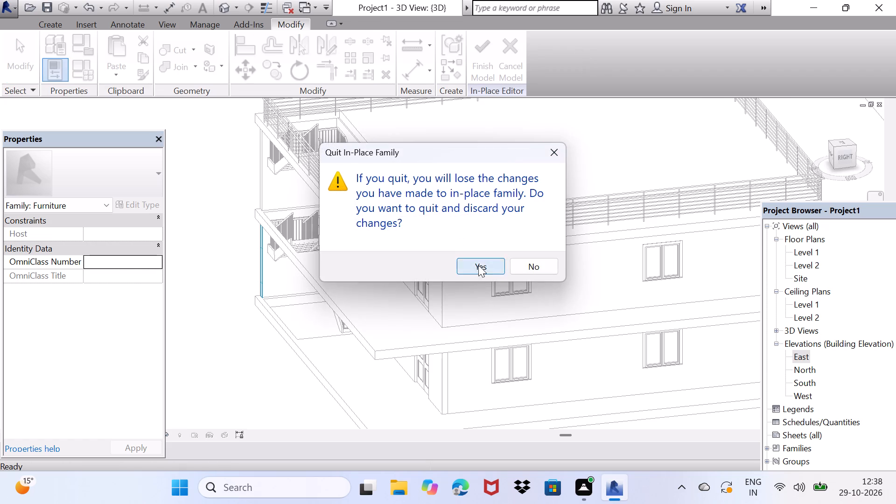
Nudge the Guardrail - Pipe railing on the roof slab back from the slab's front edge and adjust its sideways position.
scroll(401, 226, up, 3)
middle_drag(482, 199, 467, 211)
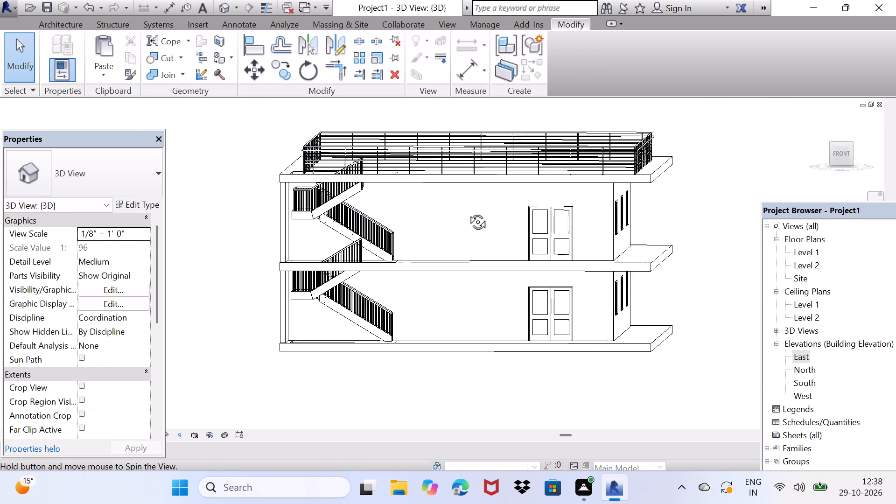
middle_drag(467, 211, 408, 271)
shift+scroll(408, 271, down, 1)
scroll(548, 211, up, 3)
click(549, 211)
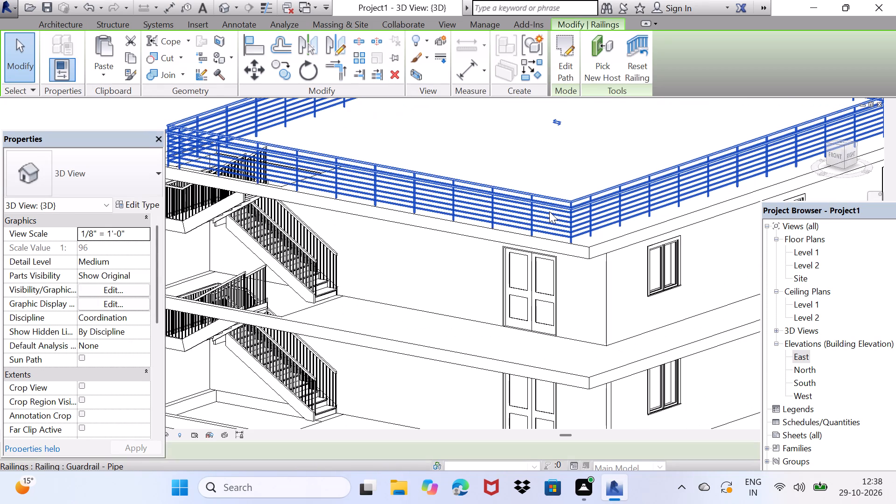
key(Right)
key(Right)
key(Right)
key(Up)
key(Up)
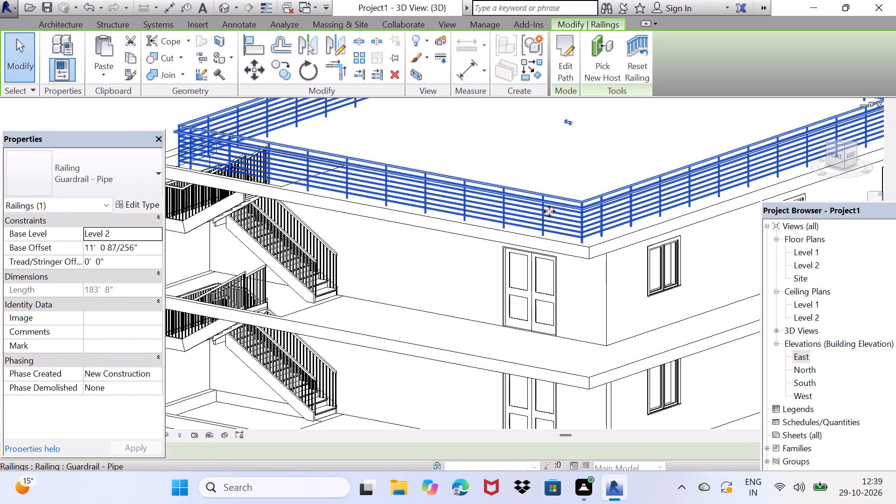
key(Up)
key(Up)
key(Up)
key(Up)
key(Up)
key(Up)
key(Left)
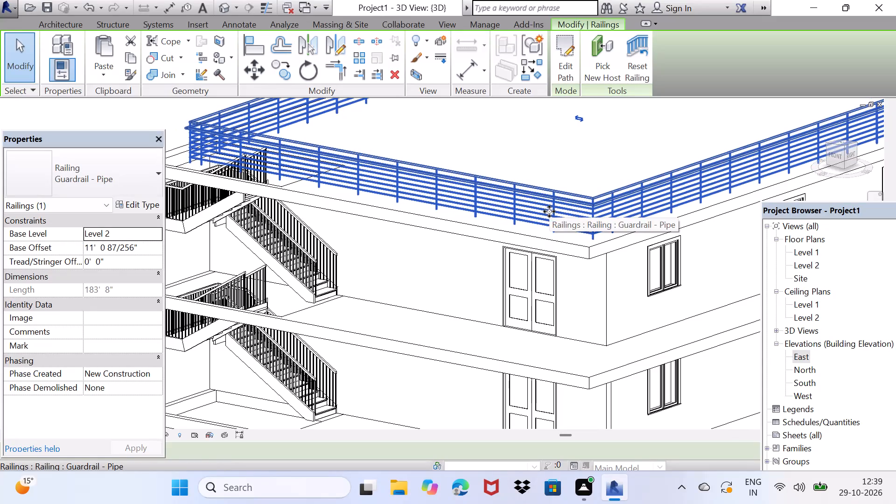
key(Left)
key(Left)
key(Left)
key(Left)
key(Left)
key(Left)
key(Up)
key(Up)
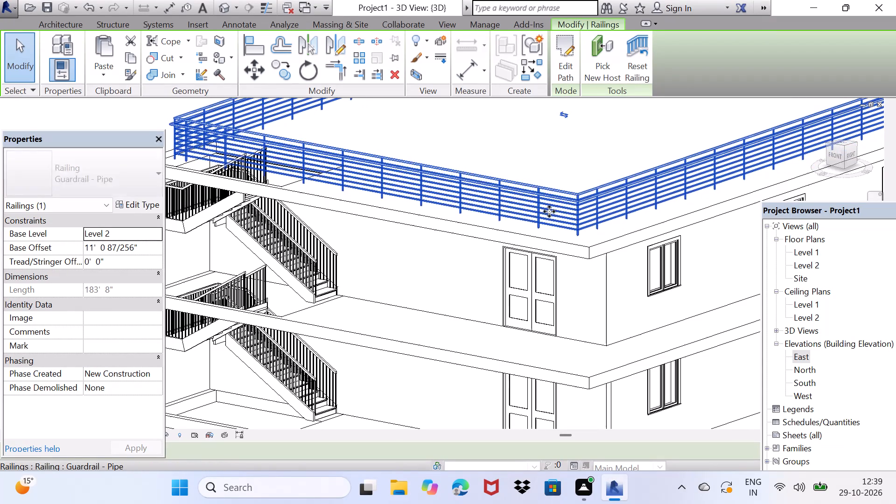
key(Left)
key(Left)
key(Left)
key(Left)
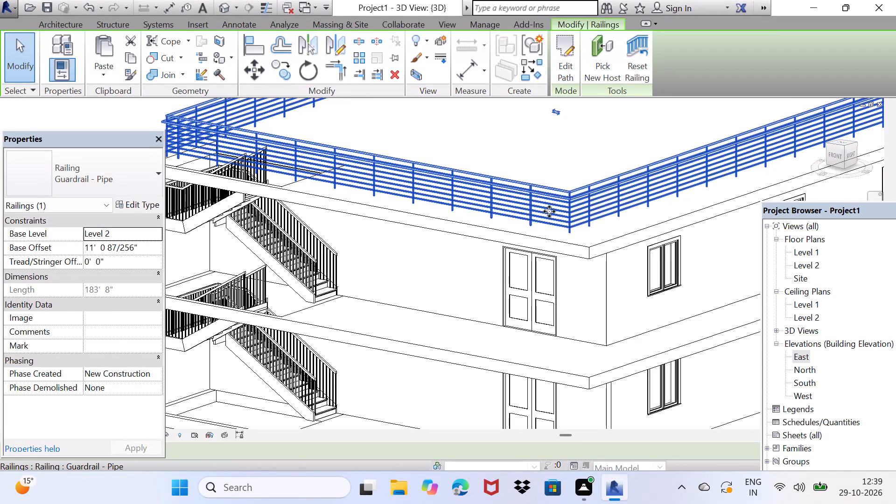
key(Escape)
Set a new work plane with the Pick a plane option, picking the ground floor slab's front face below the stair.
scroll(443, 263, down, 6)
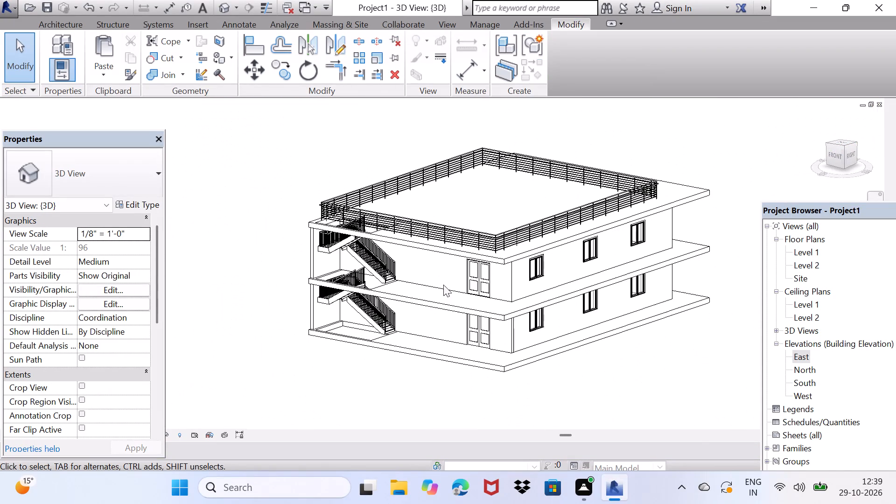
middle_drag(463, 301, 474, 262)
scroll(427, 377, up, 2)
middle_drag(416, 332, 399, 395)
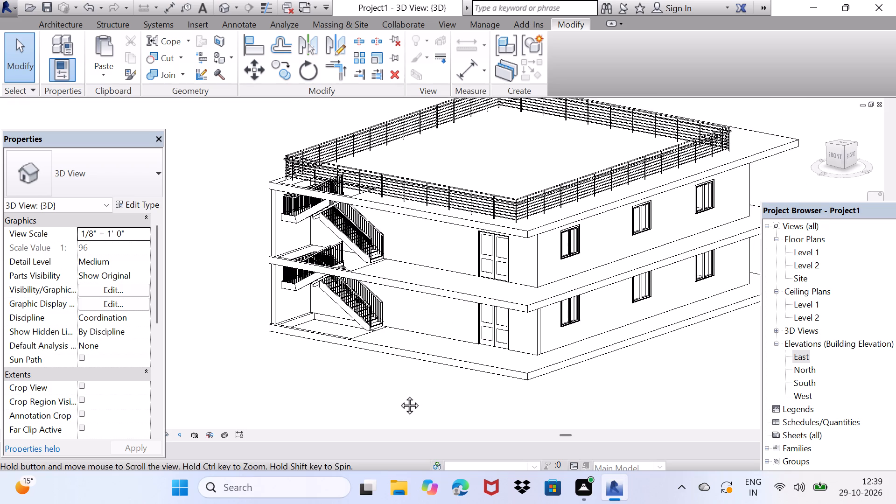
middle_drag(399, 395, 402, 283)
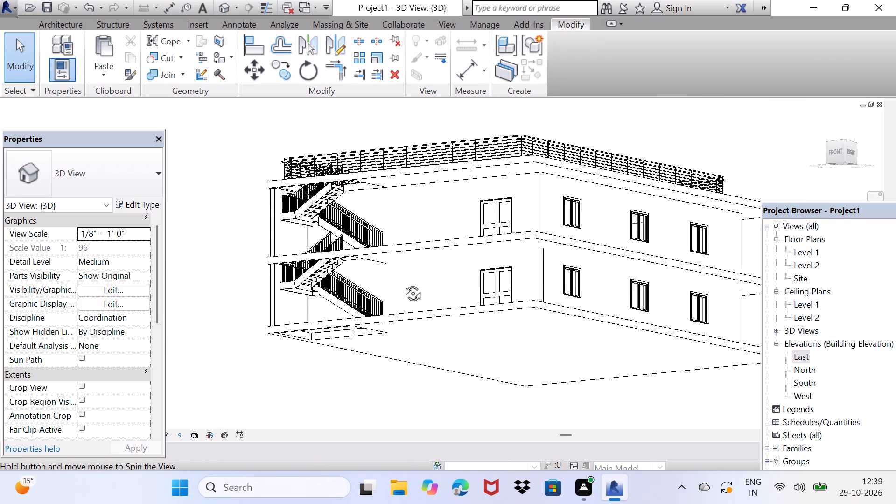
middle_drag(402, 283, 490, 320)
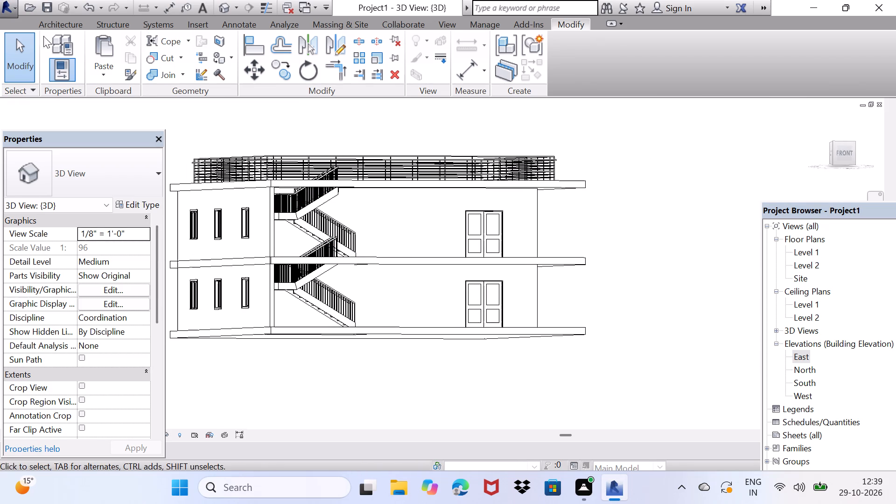
click(72, 24)
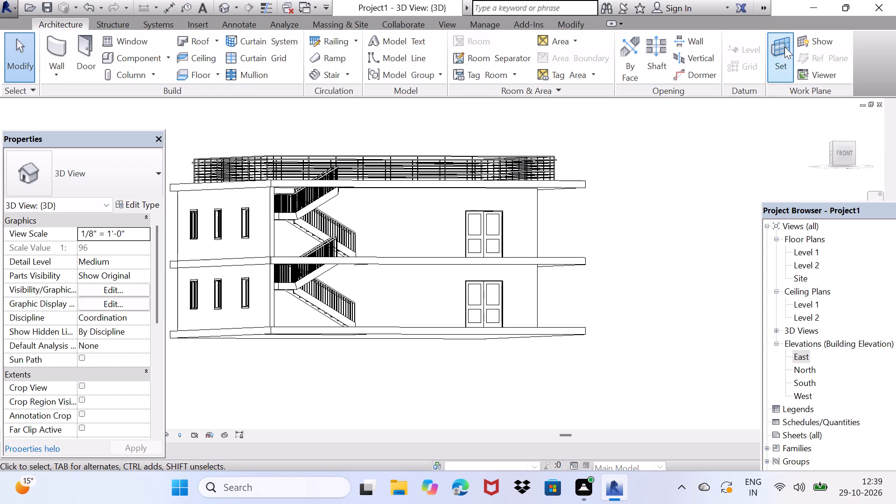
click(784, 47)
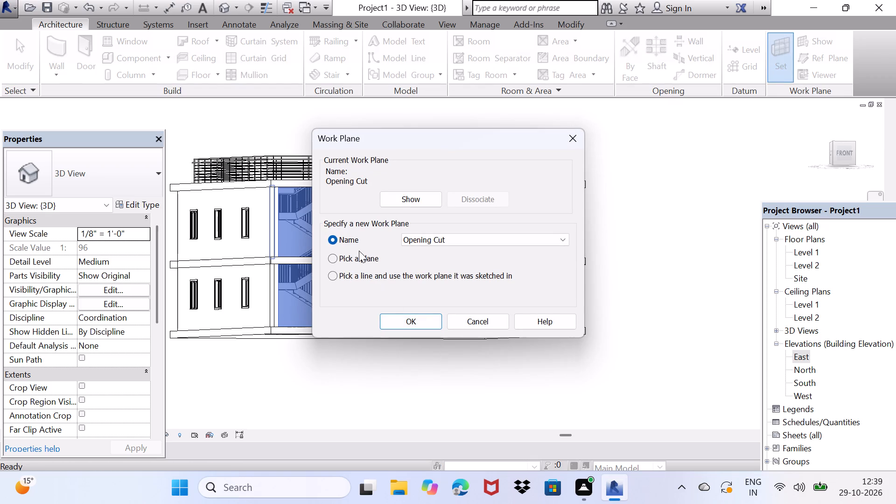
click(359, 251)
click(412, 328)
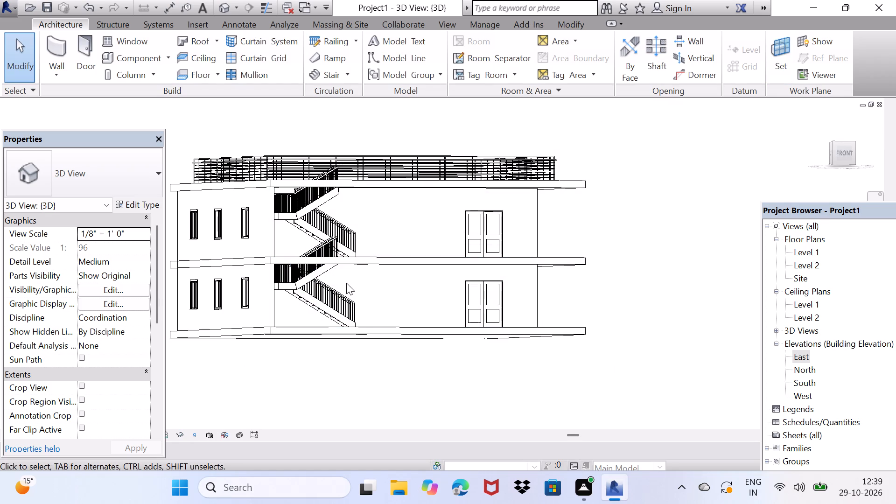
drag(760, 53, 776, 45)
click(793, 36)
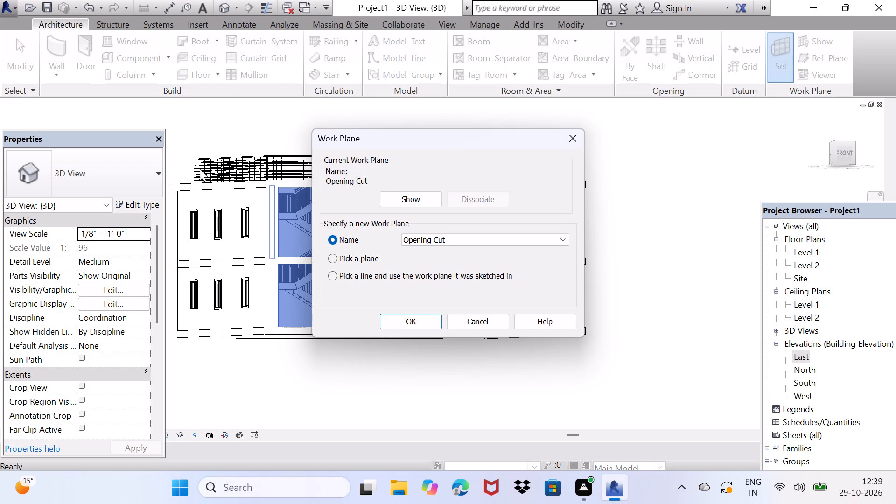
click(355, 253)
click(420, 318)
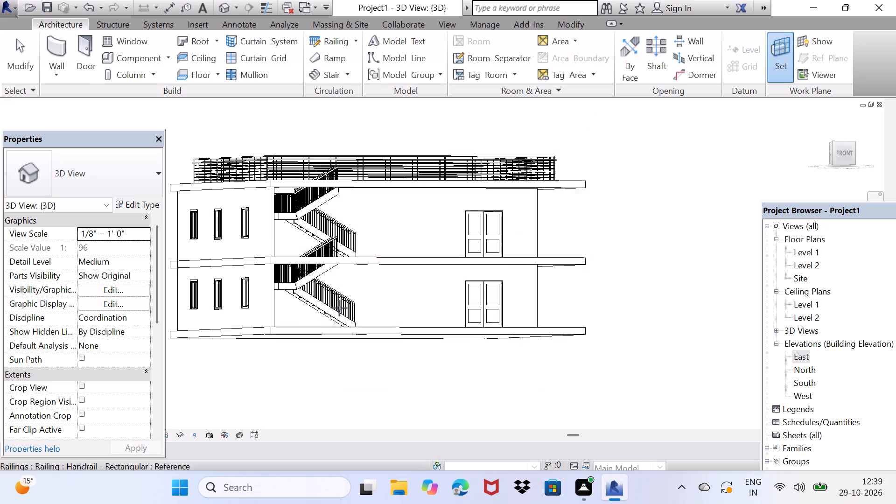
click(324, 330)
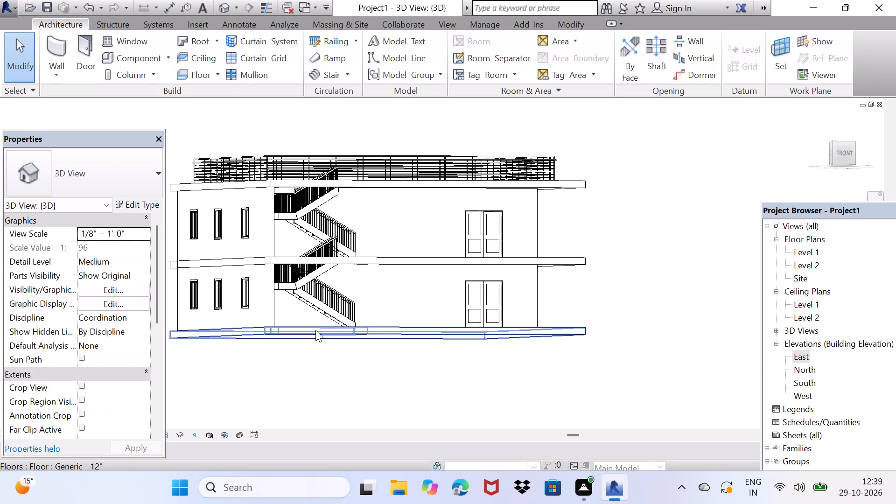
click(315, 336)
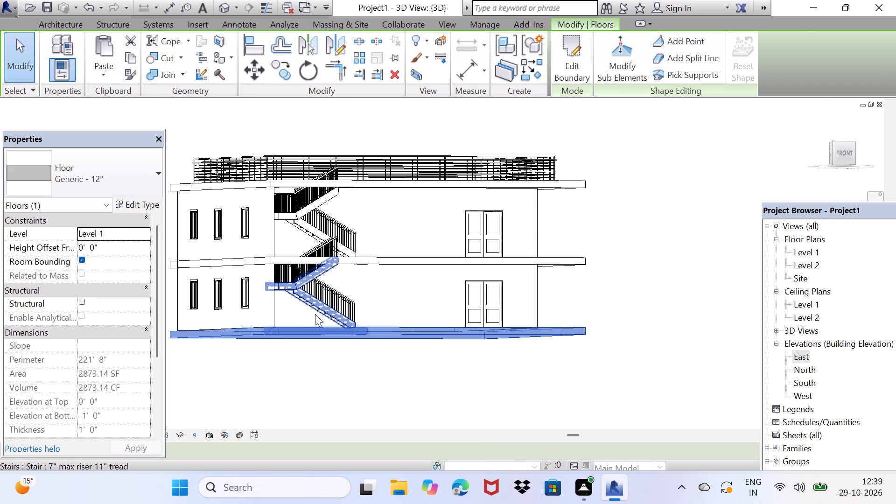
Check the active work plane at the stairwell, accepting the existing Opening Cut plane, and inspect the ground floor slab.
key(Escape)
click(783, 50)
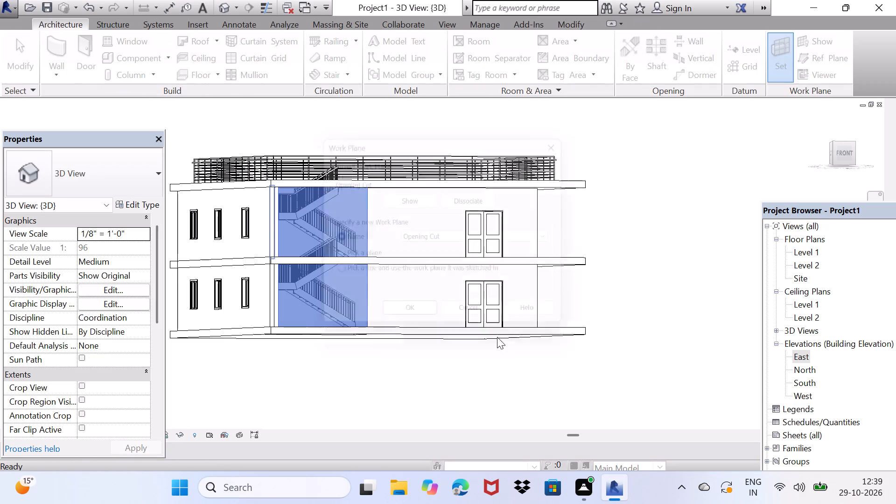
click(386, 319)
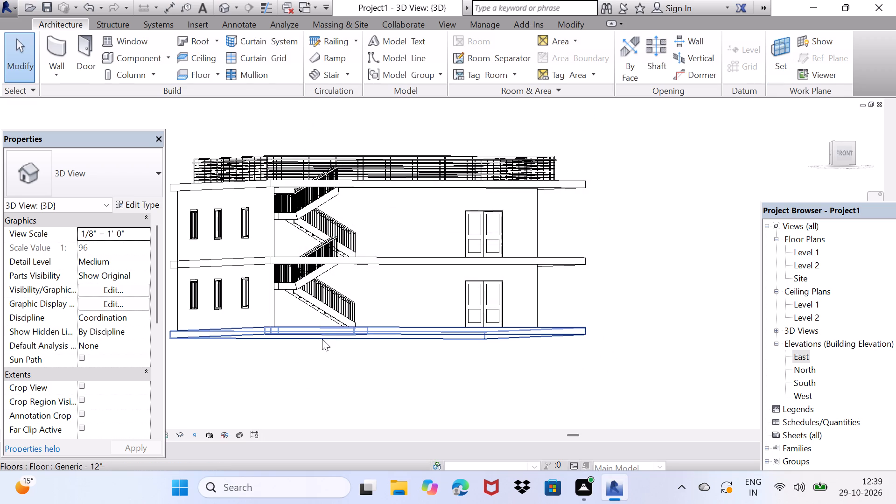
click(322, 334)
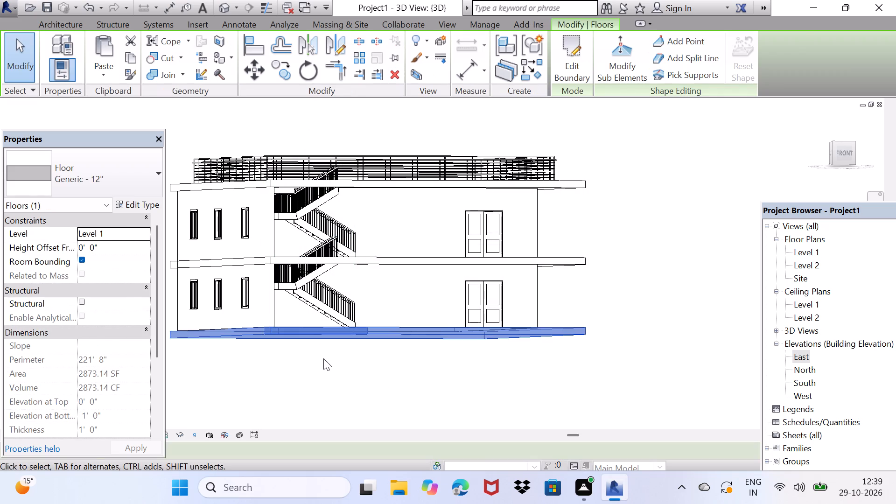
key(Escape)
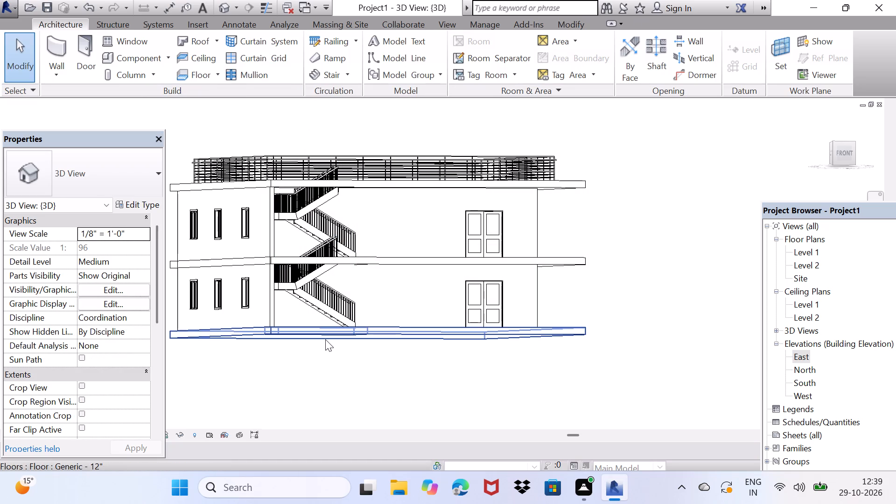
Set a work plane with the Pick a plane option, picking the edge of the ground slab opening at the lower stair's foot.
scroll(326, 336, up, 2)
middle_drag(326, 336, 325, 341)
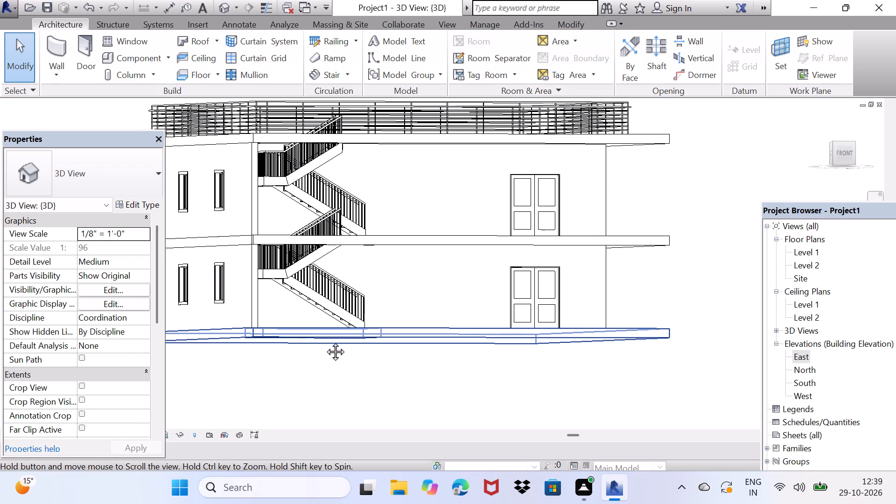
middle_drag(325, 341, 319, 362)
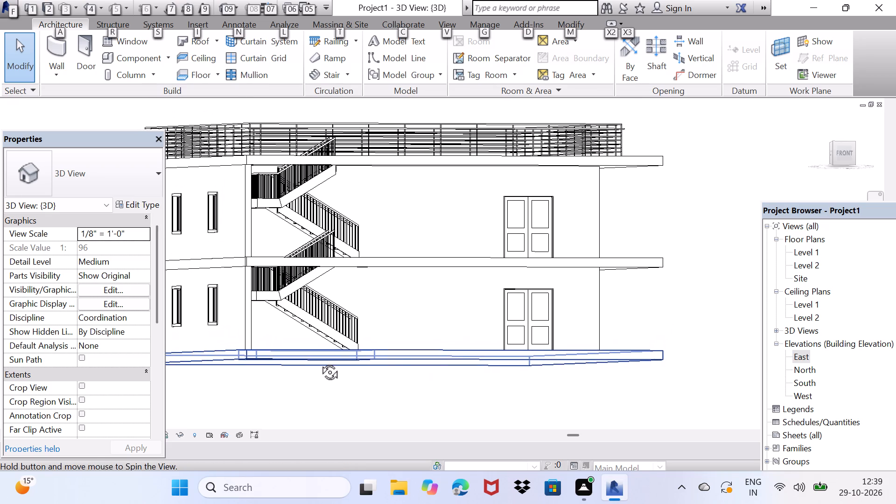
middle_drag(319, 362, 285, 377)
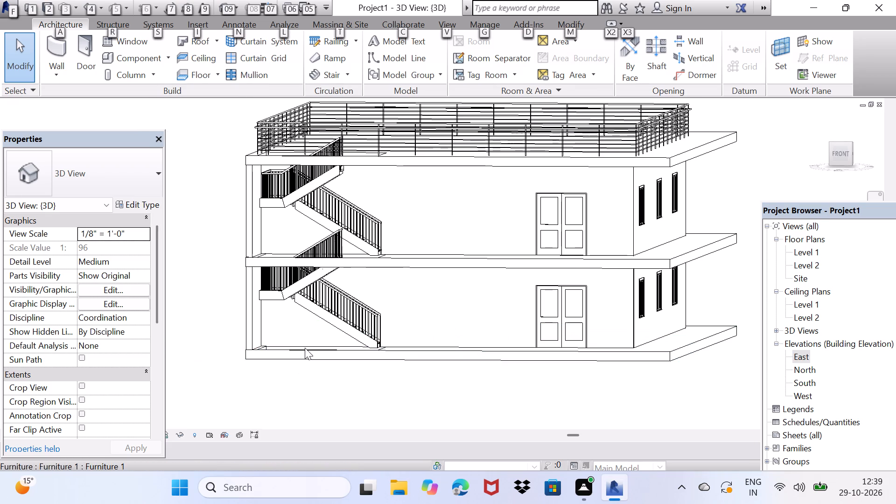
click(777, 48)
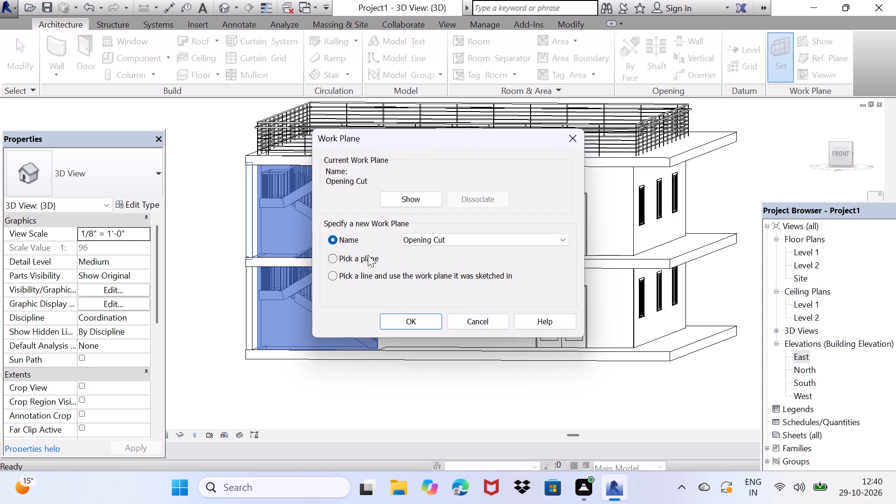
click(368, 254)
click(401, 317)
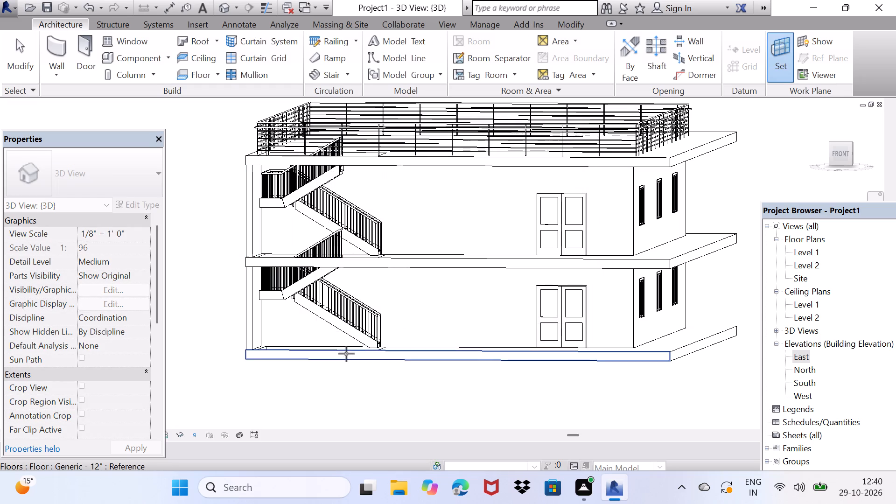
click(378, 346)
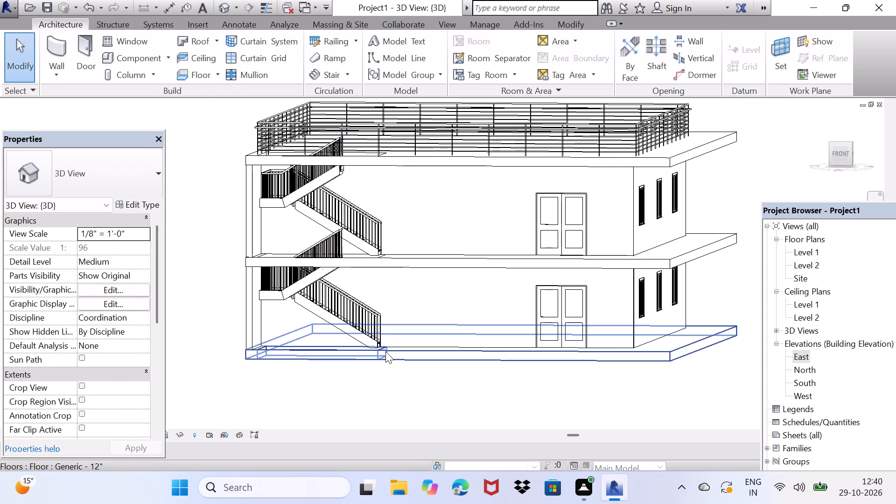
Inspect the Level 1 and Level 2 floor slabs and check where the active work plane lies.
click(385, 351)
drag(378, 349, 380, 342)
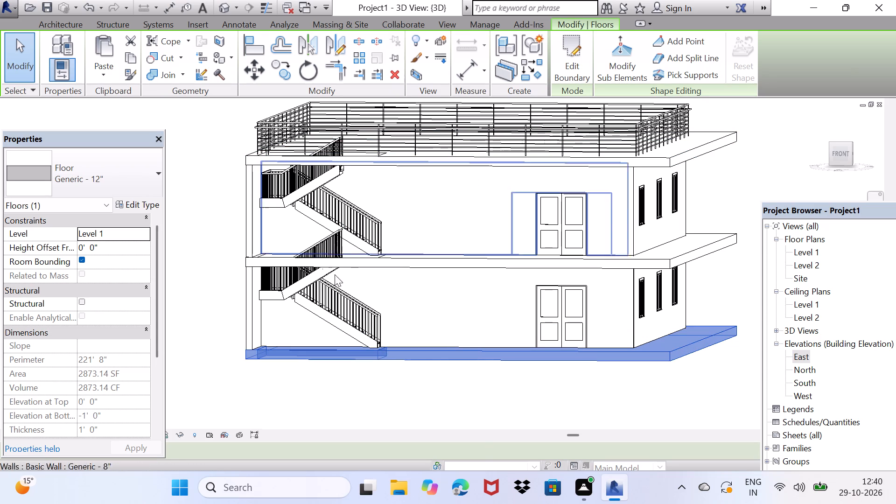
click(350, 262)
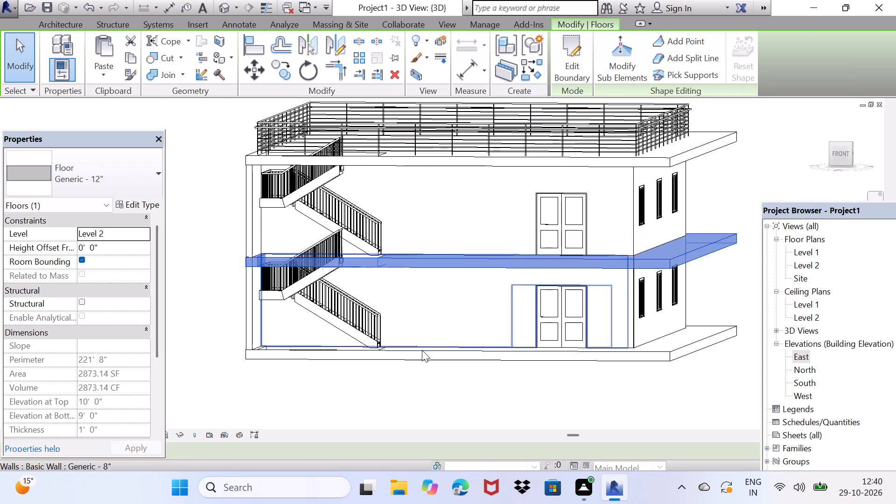
click(442, 368)
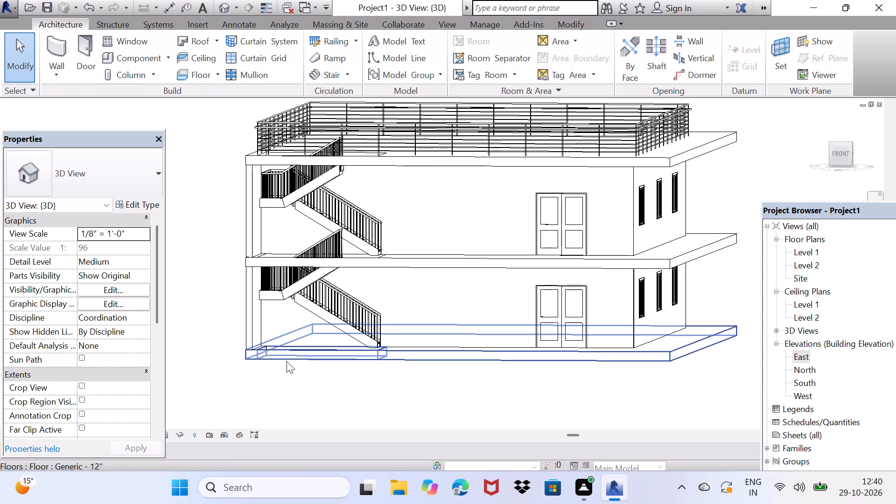
click(780, 45)
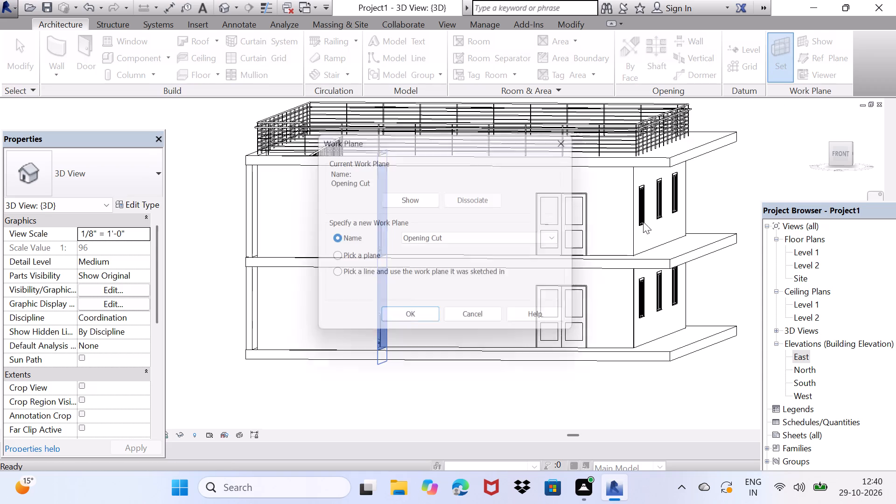
click(406, 321)
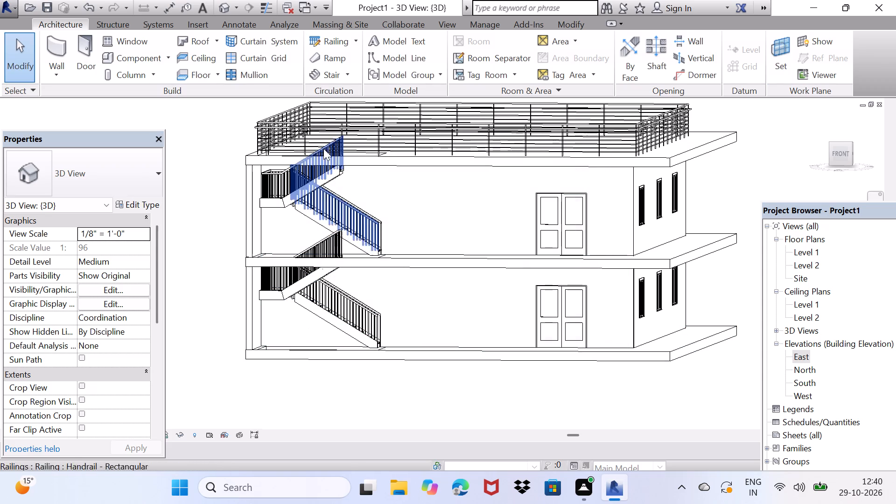
Set a new work plane with the Pick a plane option, picking the ground slab at its front corner beside the stairwell.
click(781, 40)
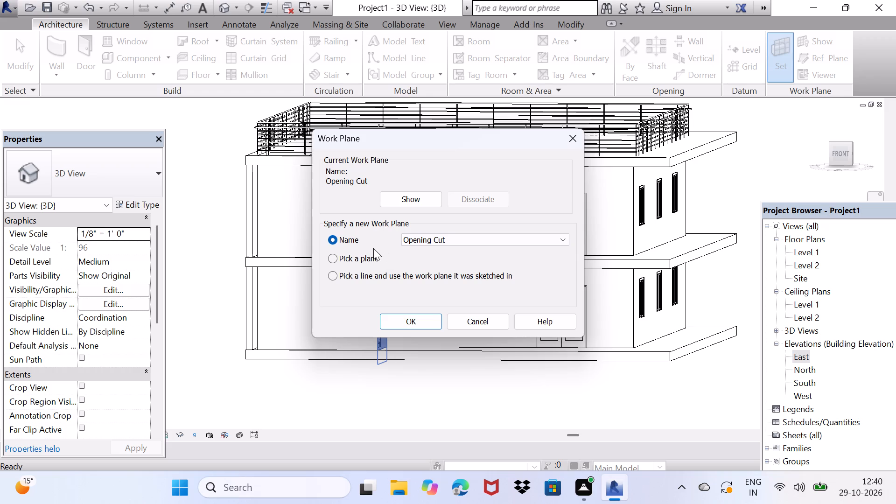
click(365, 260)
click(410, 320)
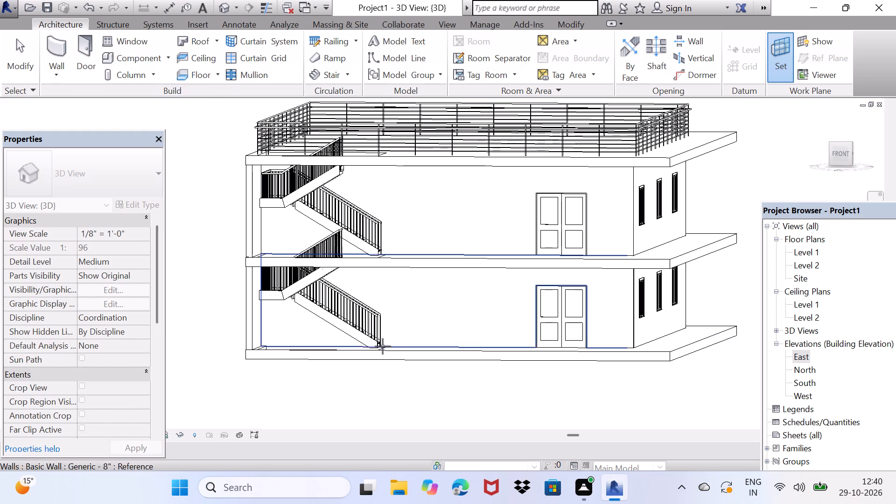
click(252, 350)
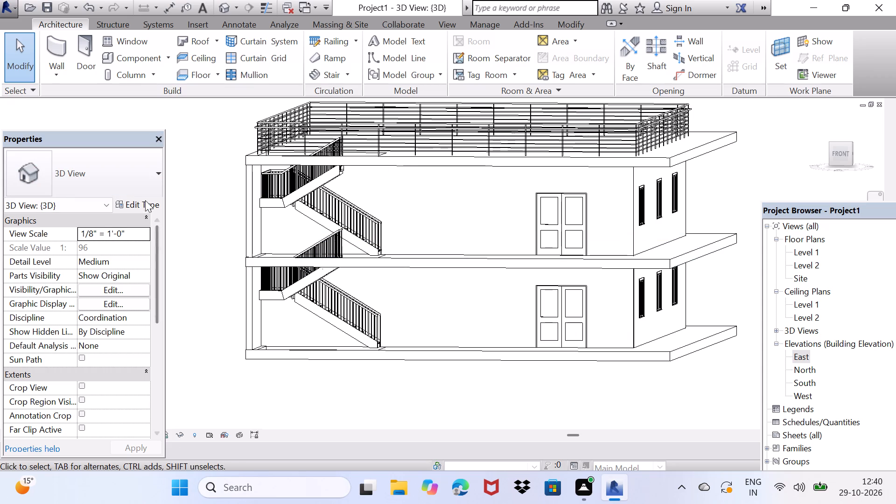
Display the 3D view with coloured surfaces and examine the stairwell and slab openings from several angles.
drag(111, 136, 140, 83)
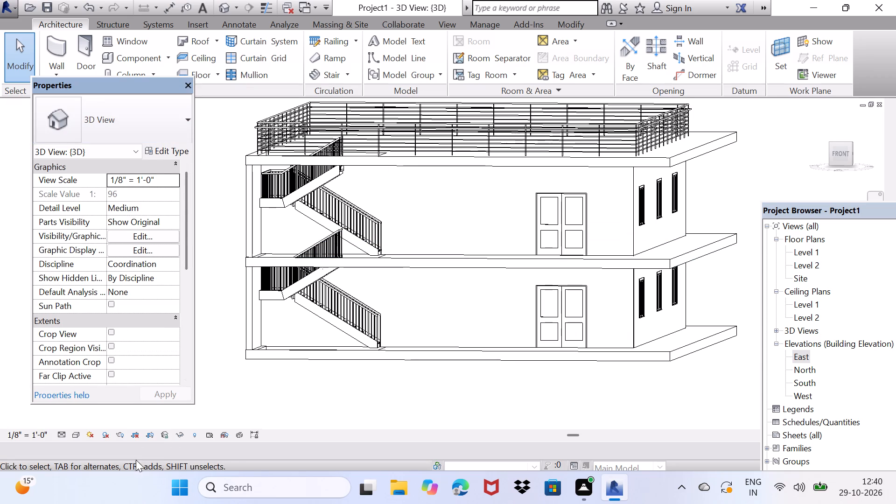
click(77, 433)
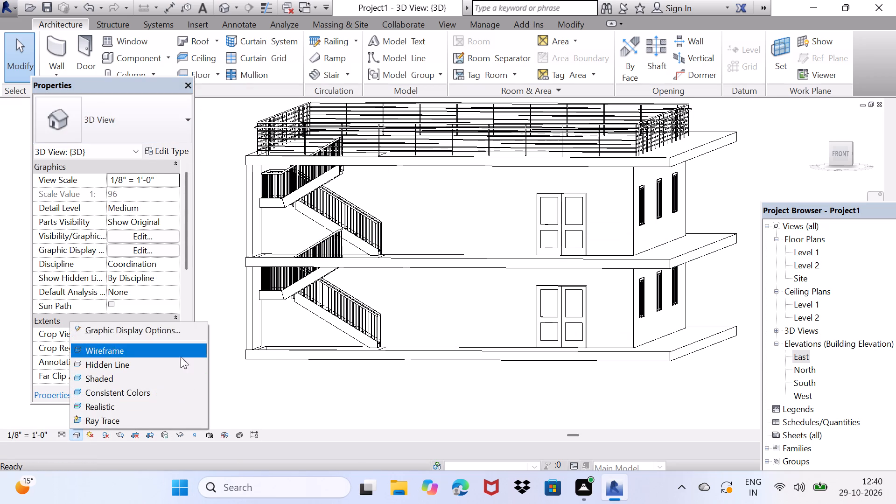
click(165, 400)
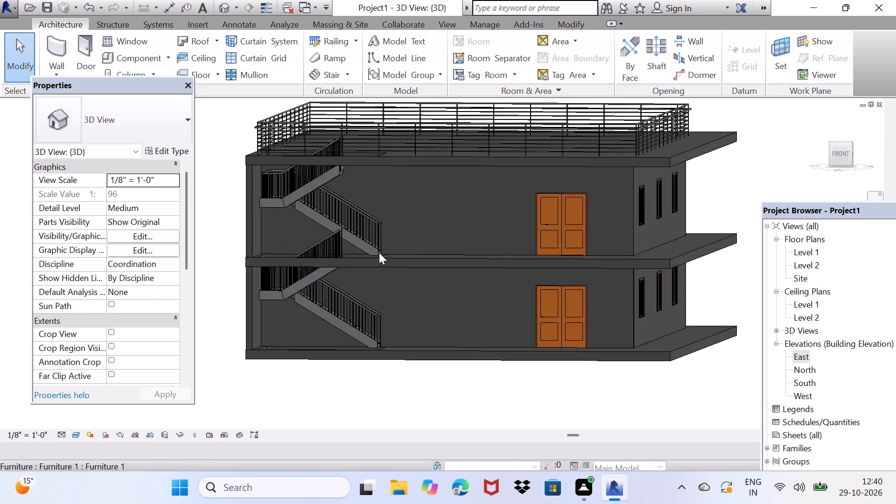
middle_drag(379, 252, 294, 418)
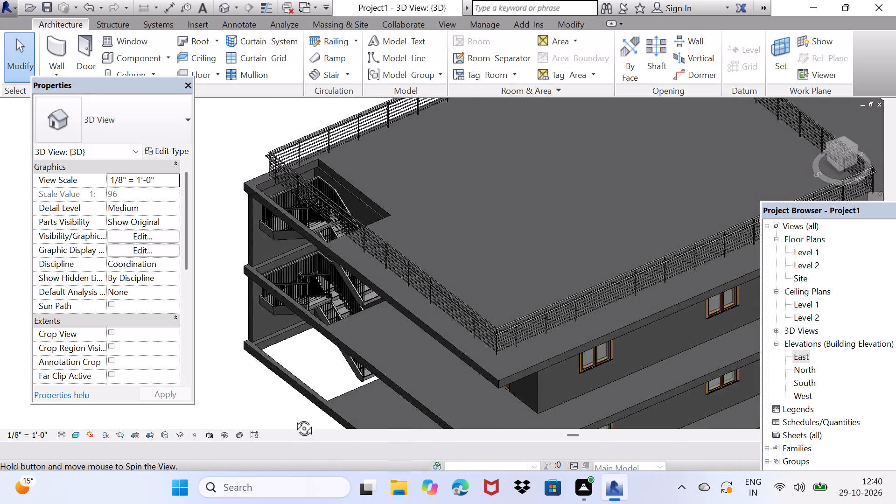
middle_drag(294, 418, 422, 296)
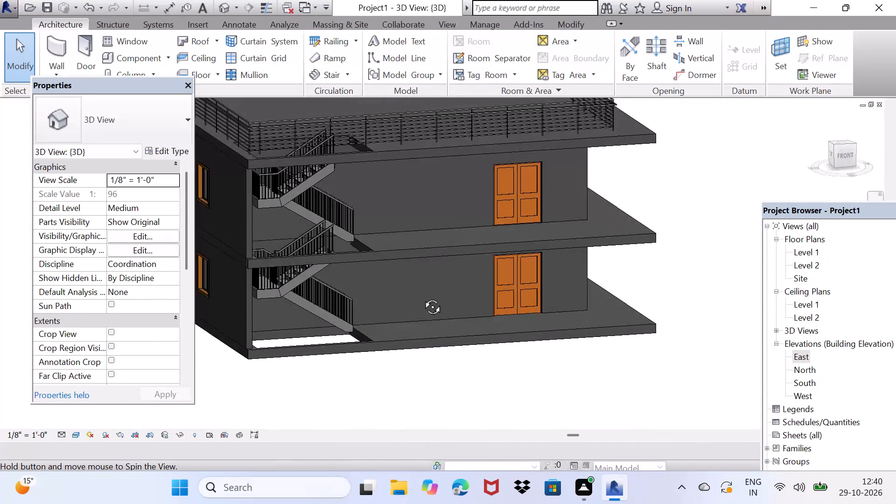
middle_drag(422, 296, 305, 255)
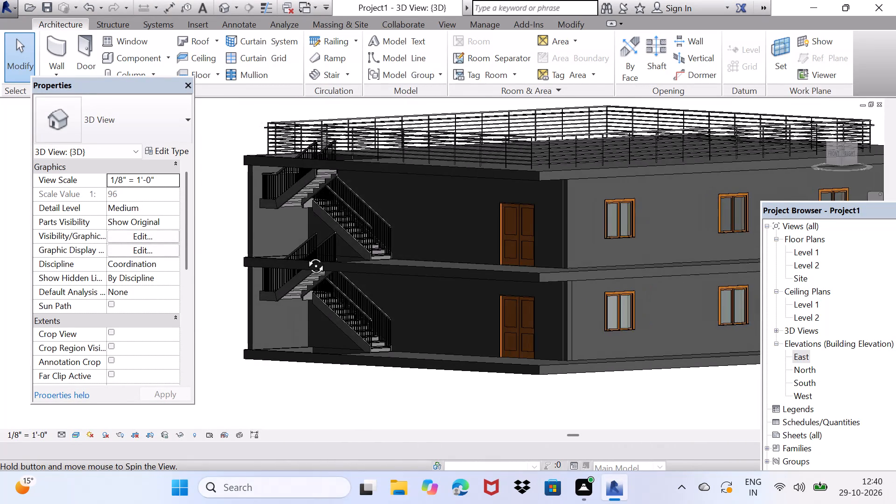
middle_drag(305, 255, 397, 239)
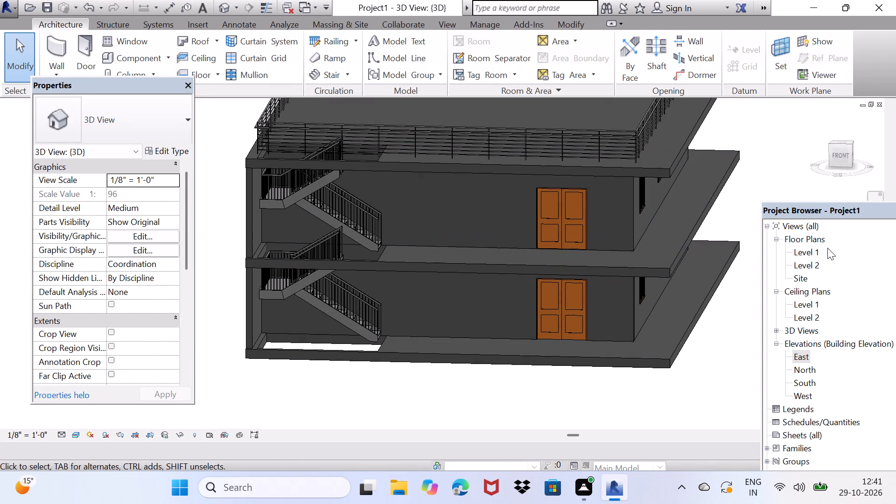
Look at the stairwell in the Level 1 floor plan and return to the 3D view.
double_click(811, 247)
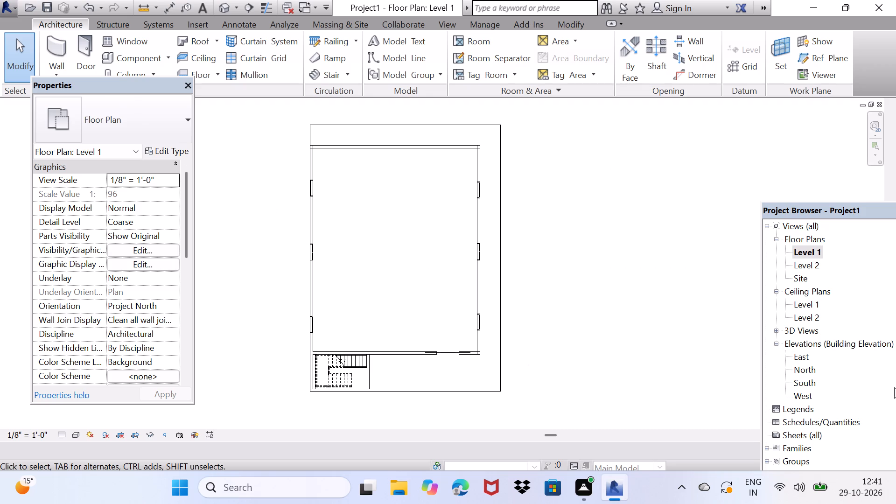
click(217, 4)
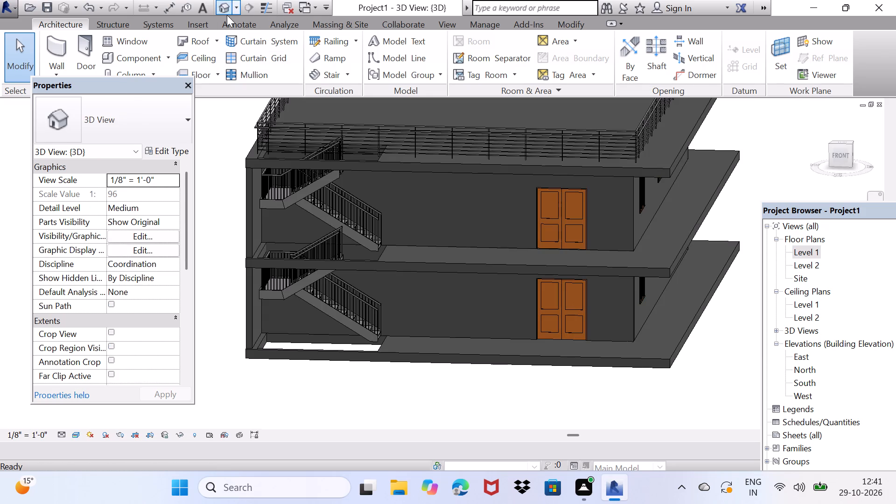
Compare the building in the Shaded and Wireframe visual styles, checking the open stairwell side.
click(78, 433)
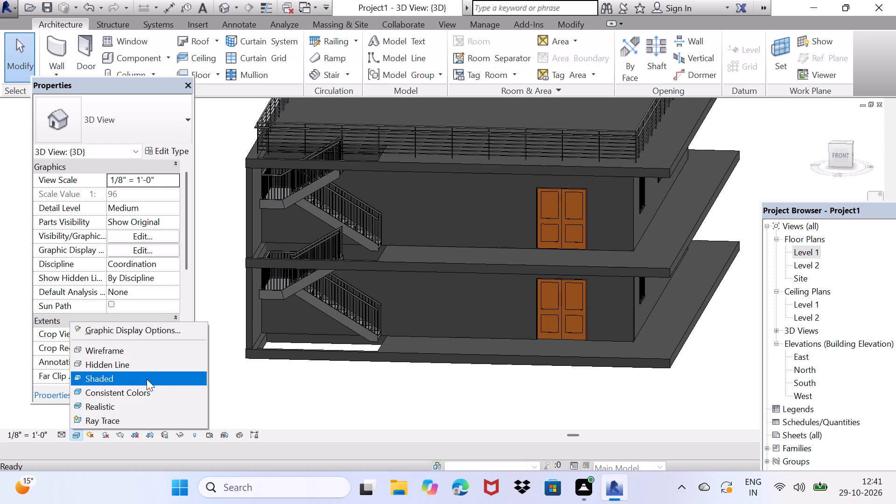
click(147, 379)
middle_drag(538, 364, 537, 340)
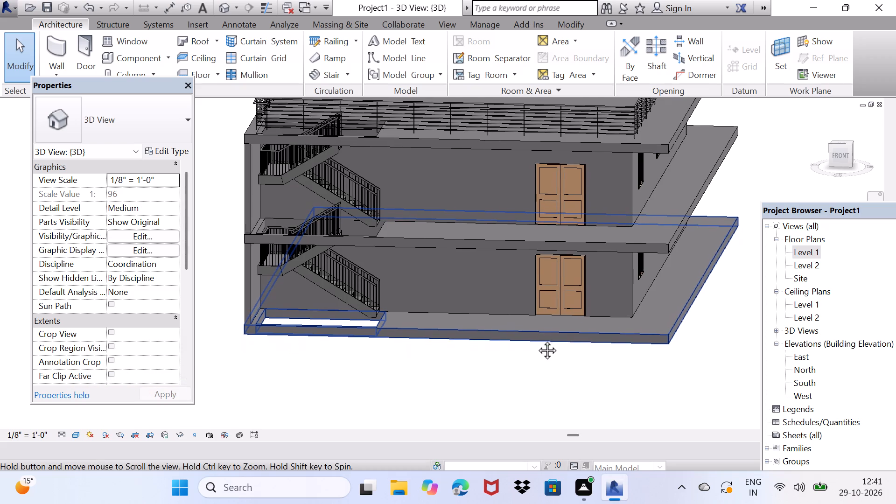
middle_drag(537, 340, 480, 394)
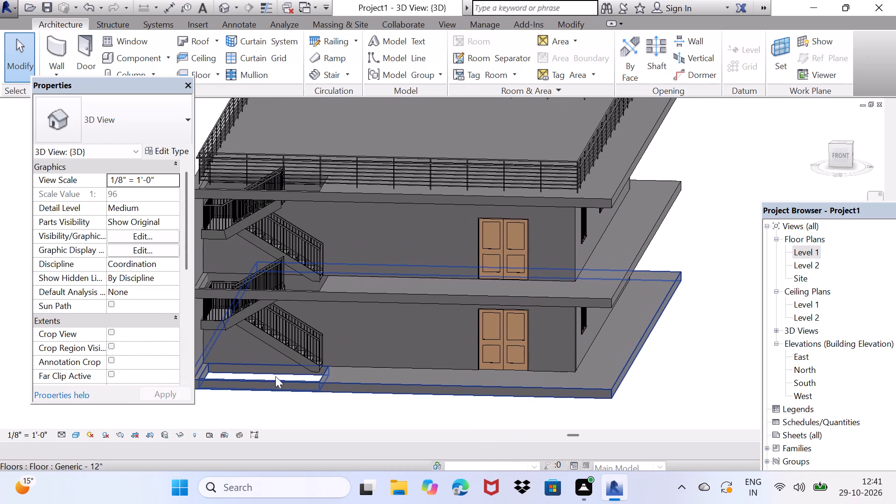
click(75, 441)
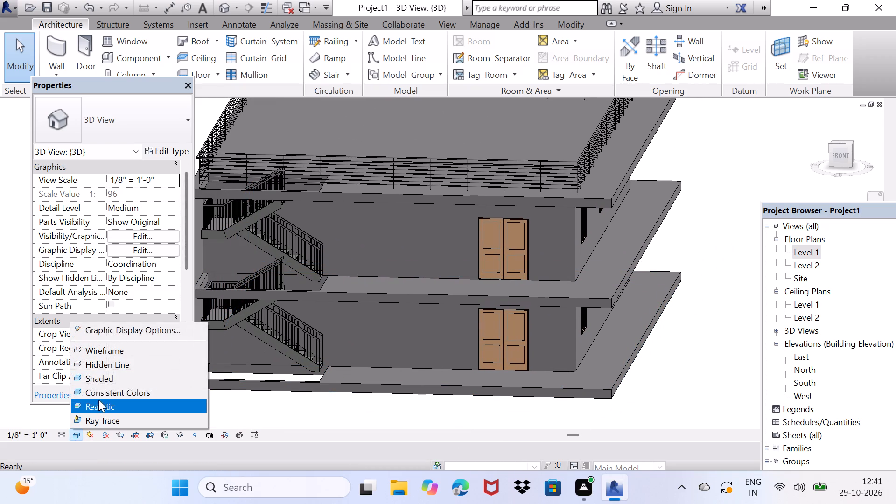
click(100, 385)
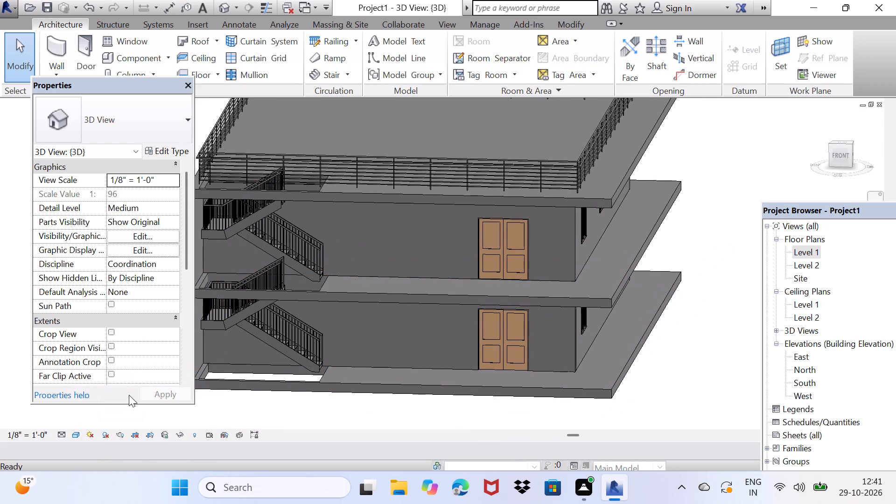
click(79, 430)
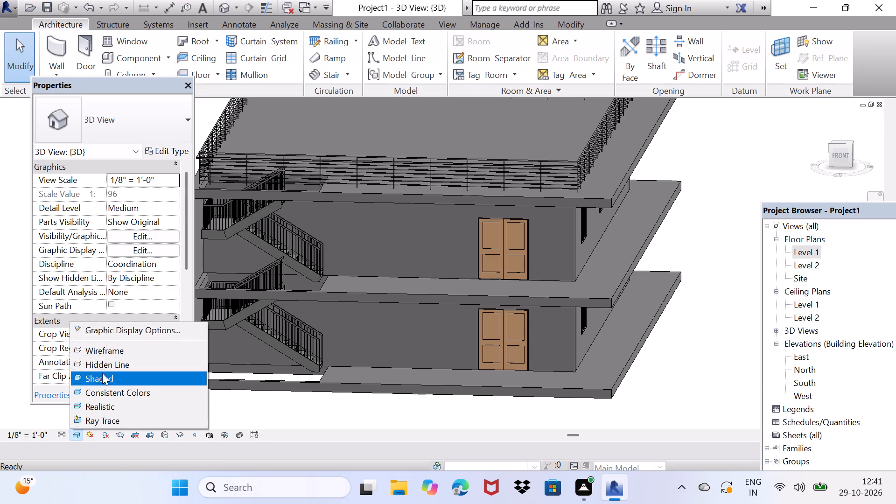
click(112, 352)
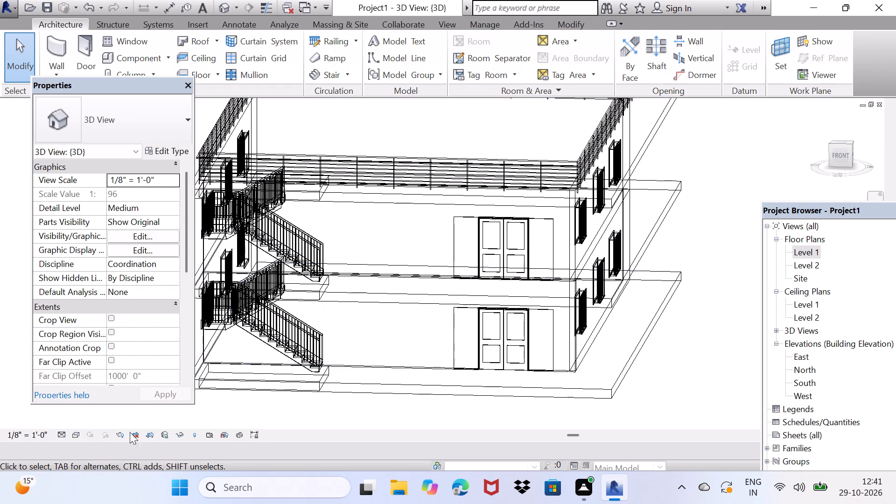
Set the 3D view's visual style to Hidden Line.
click(75, 437)
click(125, 358)
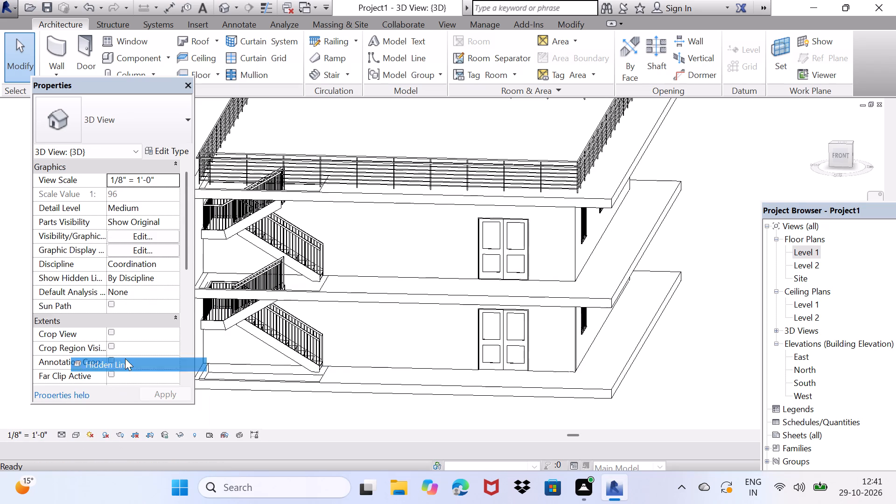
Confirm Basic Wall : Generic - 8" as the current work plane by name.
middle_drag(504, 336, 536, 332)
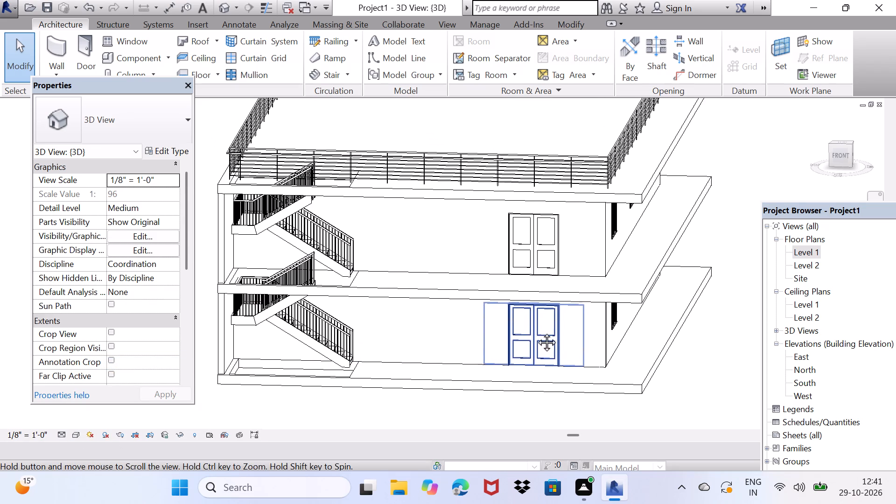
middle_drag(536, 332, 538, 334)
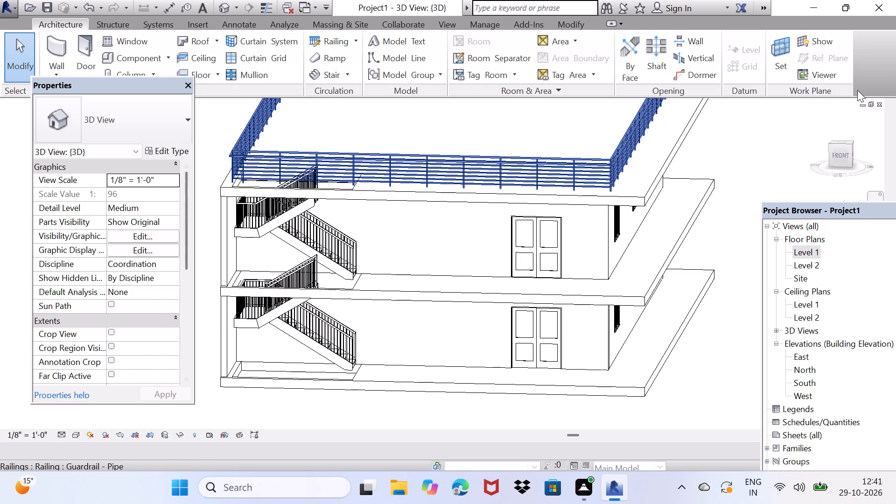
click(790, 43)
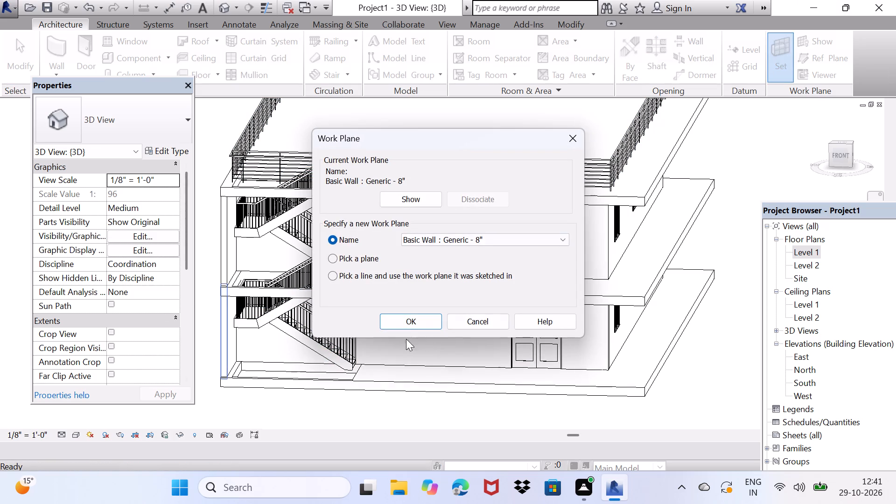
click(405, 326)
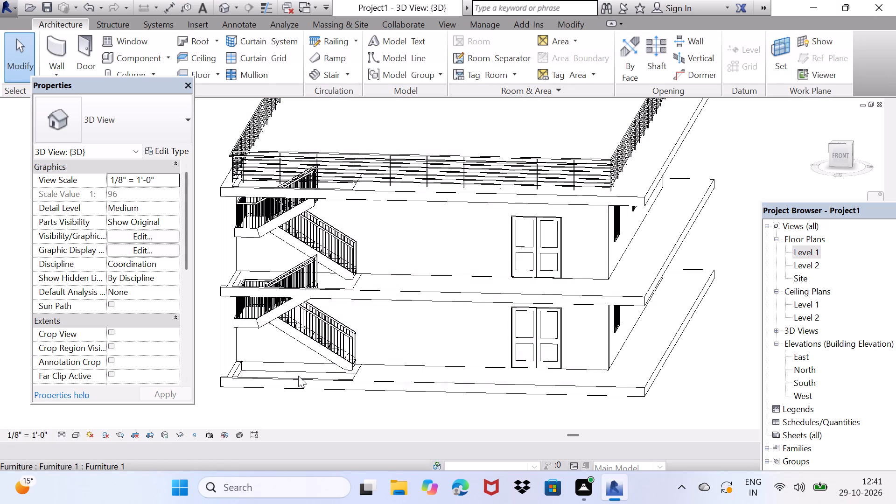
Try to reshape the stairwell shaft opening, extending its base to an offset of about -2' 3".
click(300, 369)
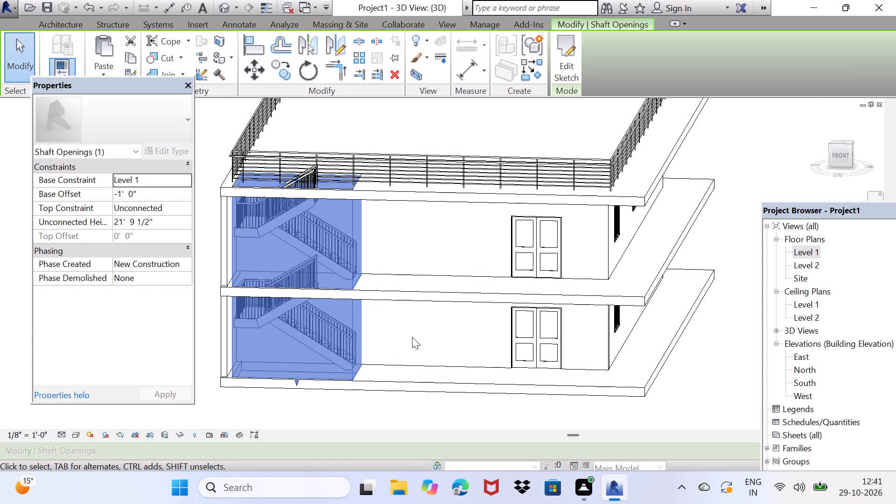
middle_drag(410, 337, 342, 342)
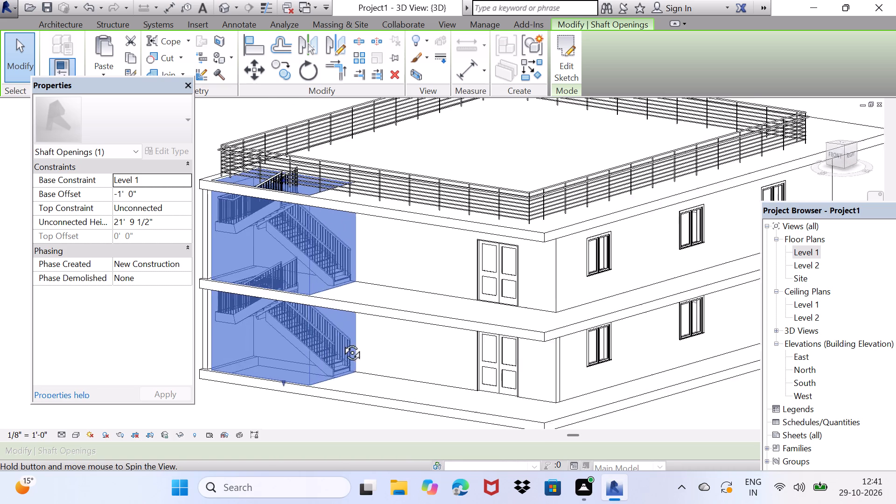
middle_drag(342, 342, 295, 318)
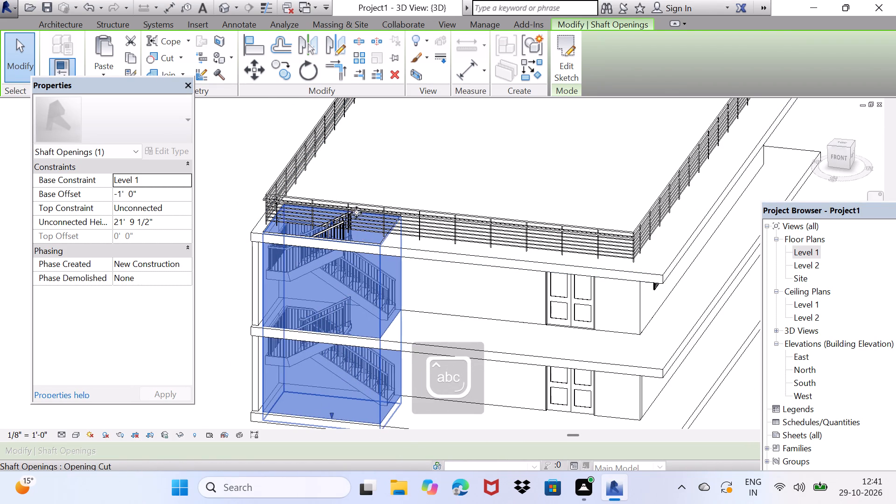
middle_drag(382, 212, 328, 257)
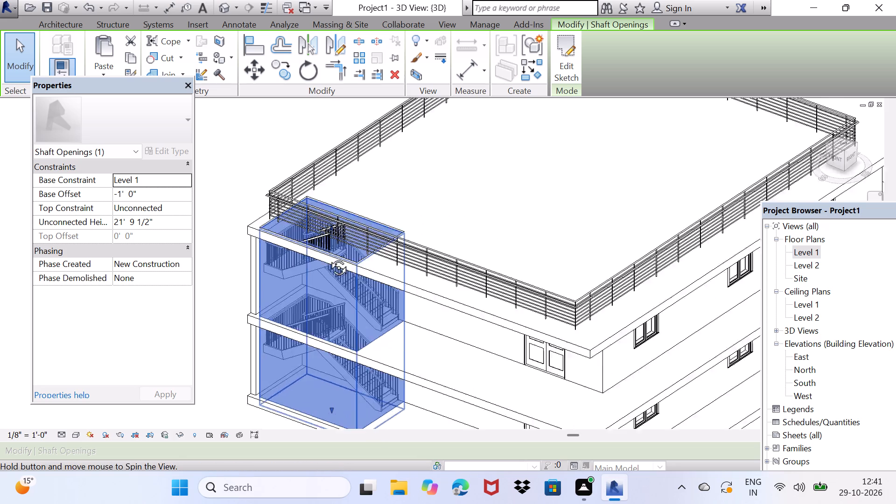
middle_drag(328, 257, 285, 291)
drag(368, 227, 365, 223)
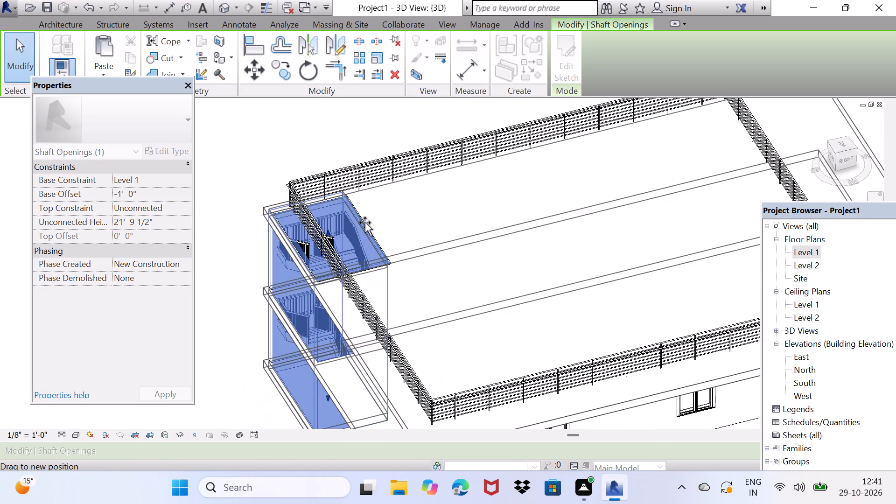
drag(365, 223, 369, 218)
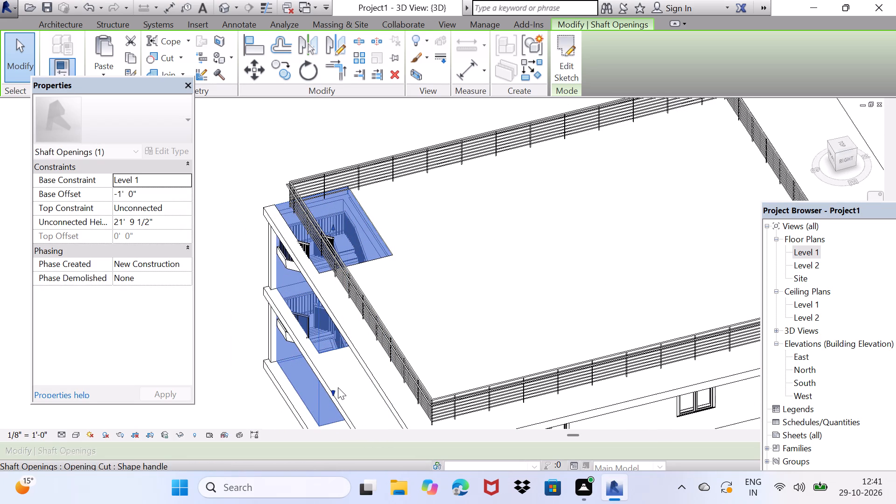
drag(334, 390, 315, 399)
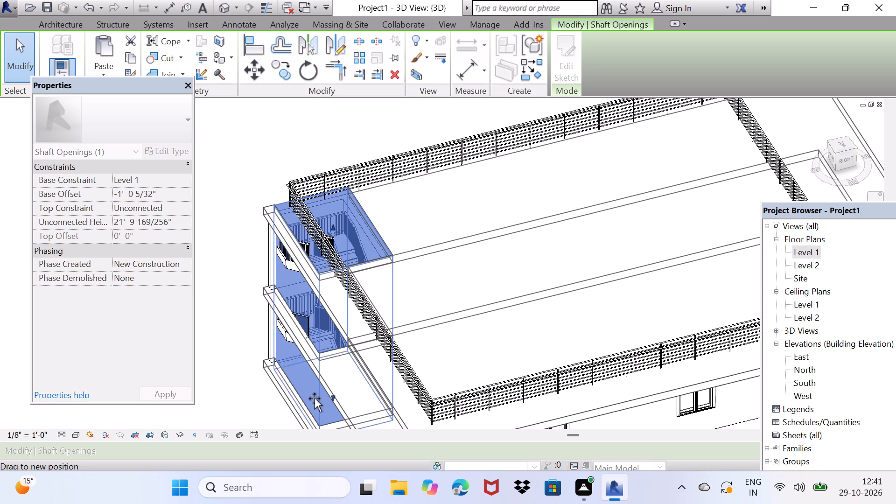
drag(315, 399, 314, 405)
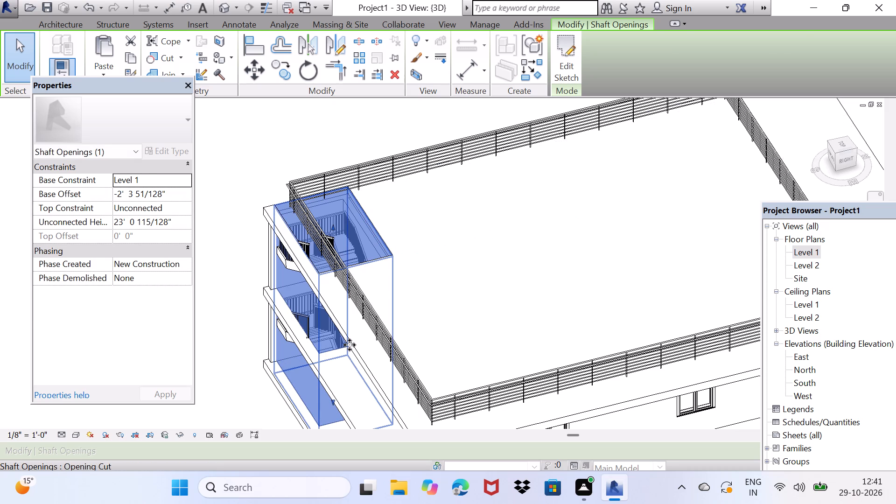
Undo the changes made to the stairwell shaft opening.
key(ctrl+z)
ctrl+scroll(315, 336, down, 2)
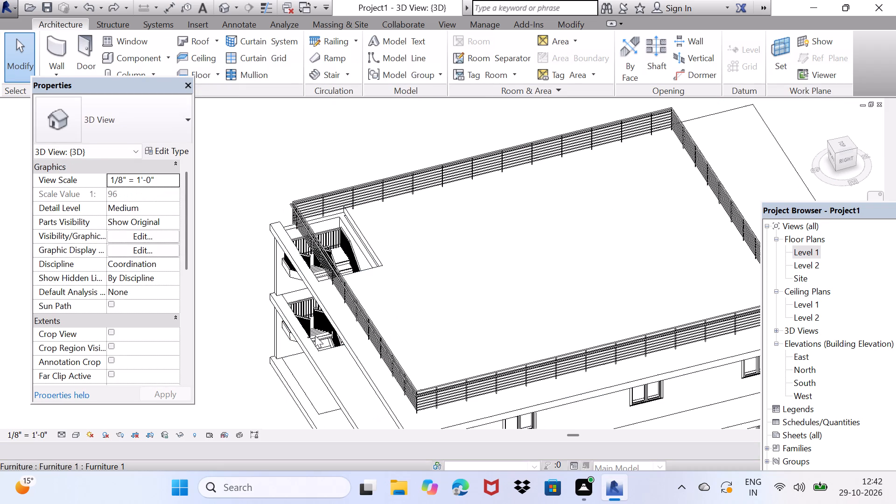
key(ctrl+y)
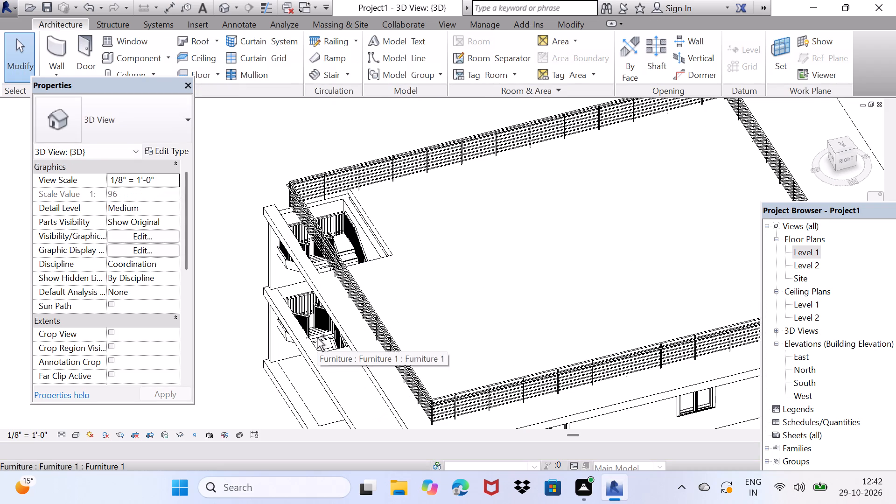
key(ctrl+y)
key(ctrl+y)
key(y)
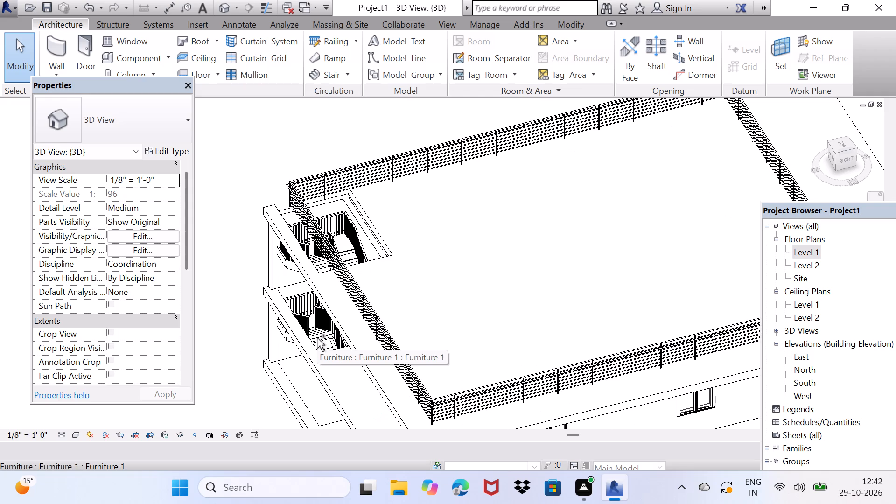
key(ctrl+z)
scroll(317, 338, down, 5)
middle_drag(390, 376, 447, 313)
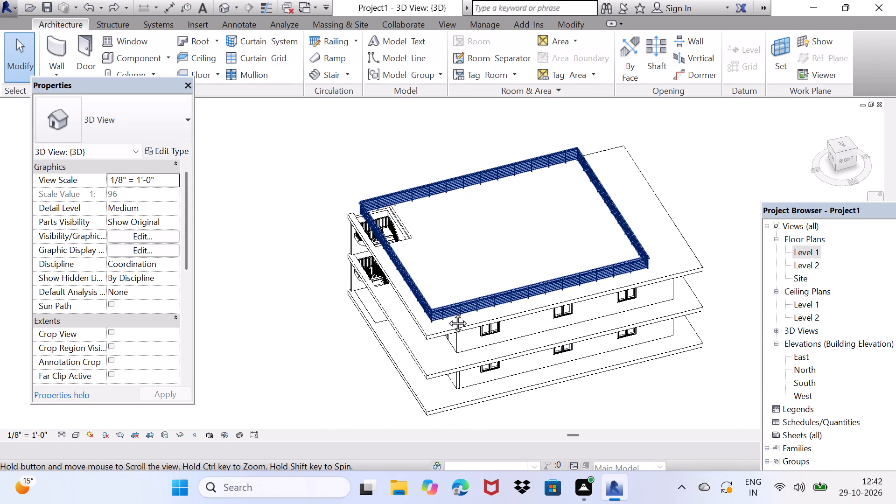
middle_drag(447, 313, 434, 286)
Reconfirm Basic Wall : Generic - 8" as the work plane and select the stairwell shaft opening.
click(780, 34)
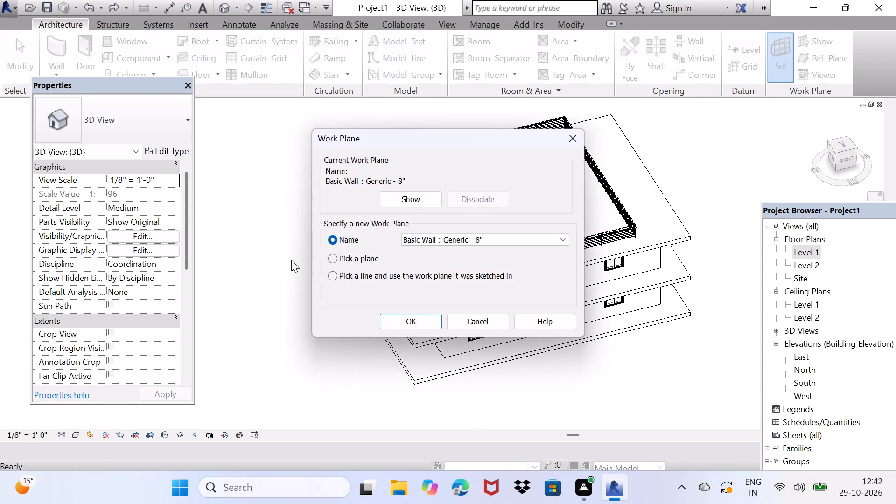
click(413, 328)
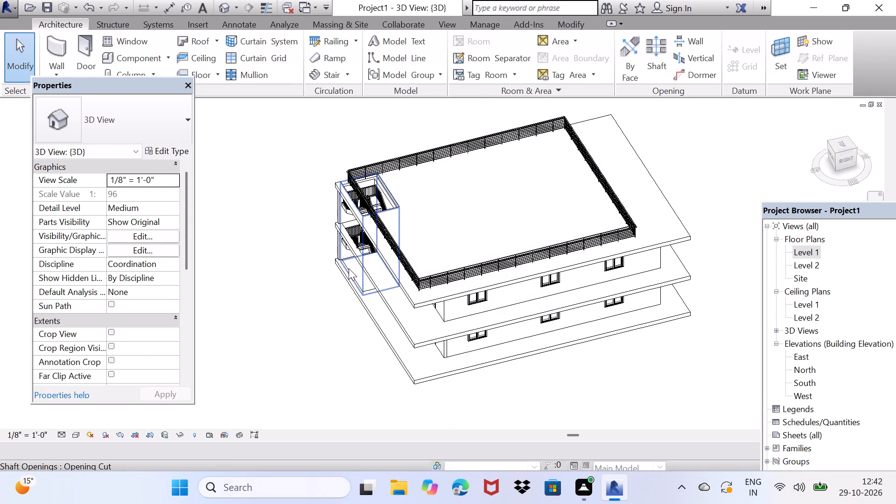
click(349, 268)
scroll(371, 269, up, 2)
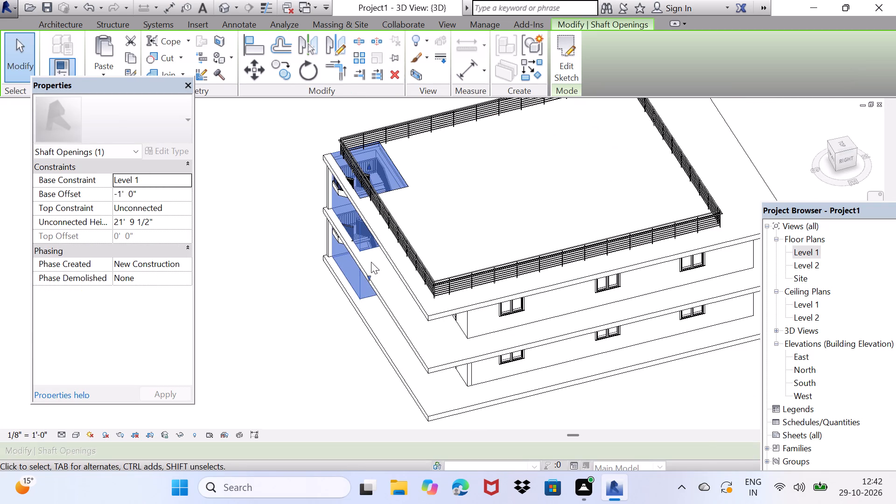
Face the building's open stair side and set the 3D view's visual style to Realistic.
middle_drag(379, 359, 418, 343)
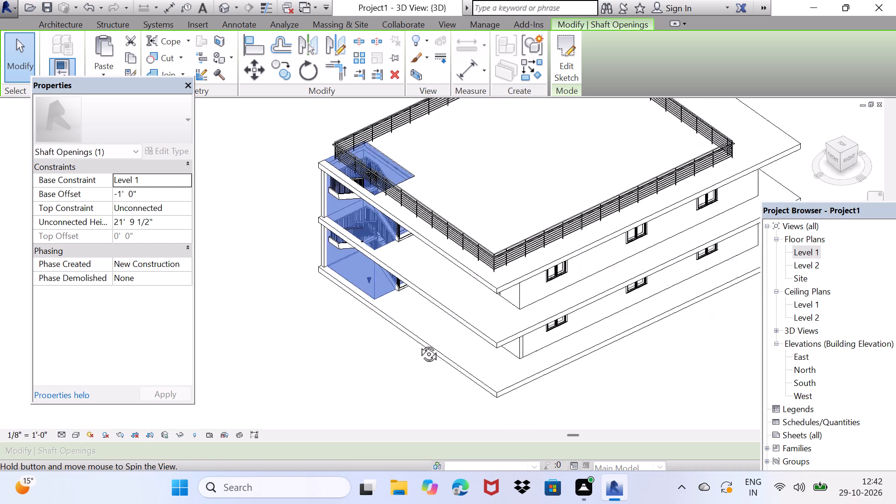
middle_drag(418, 343, 512, 210)
drag(398, 427, 432, 369)
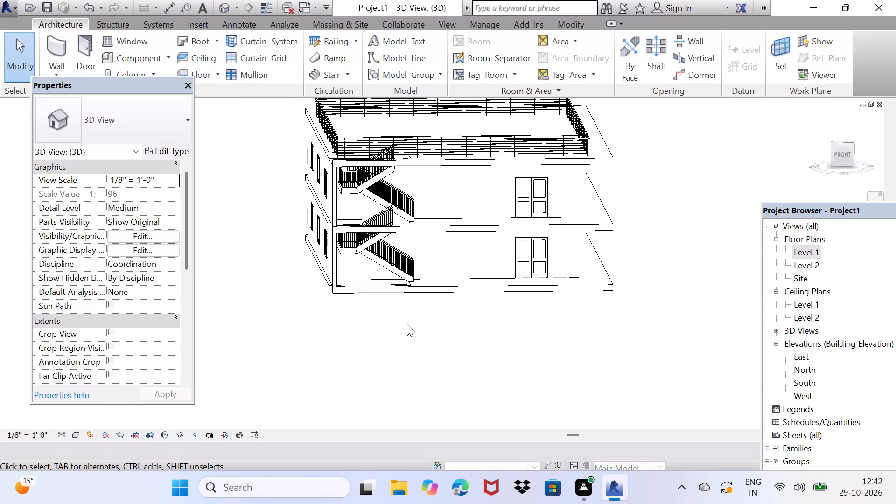
scroll(389, 306, up, 2)
middle_drag(399, 301, 392, 303)
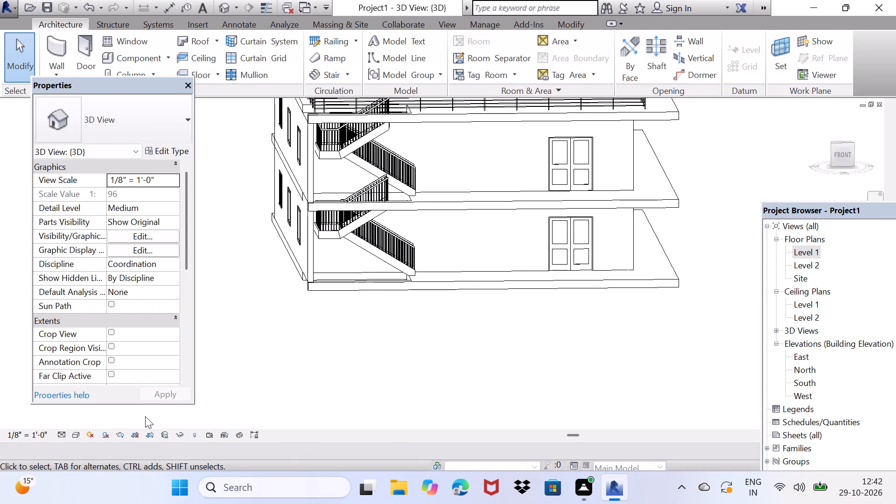
click(78, 434)
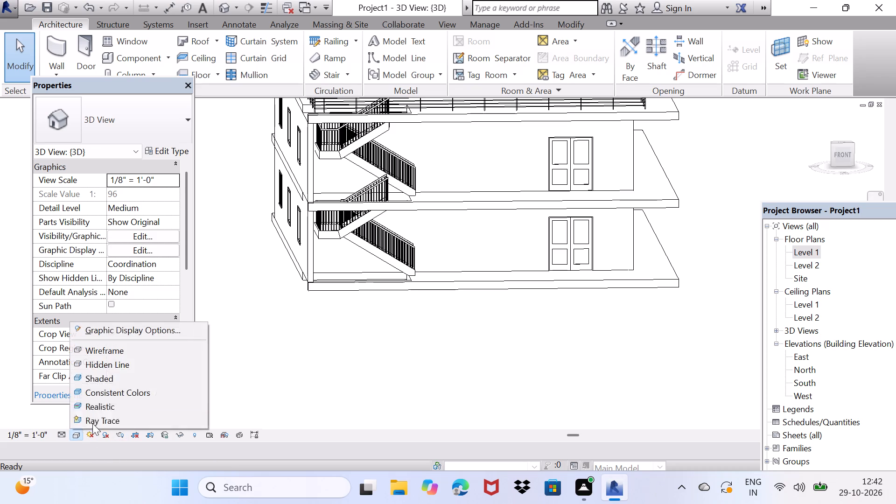
click(166, 407)
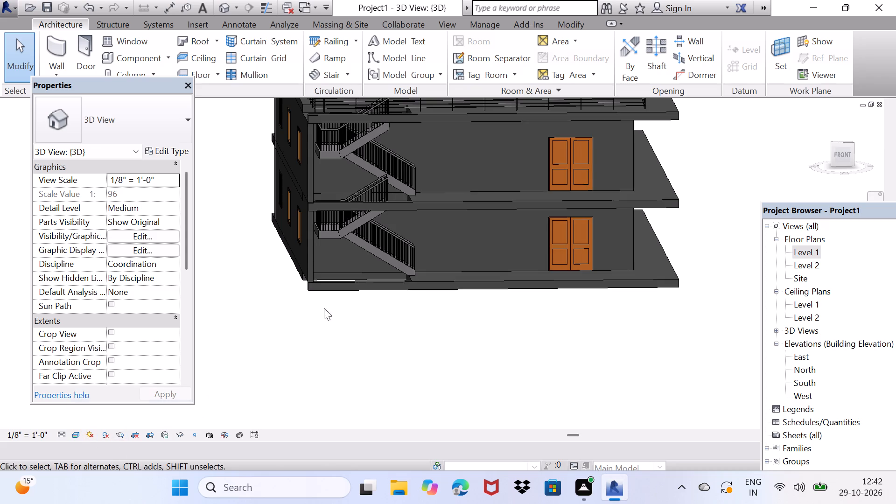
Accept Basic Wall : Generic - 8" again as the current work plane.
middle_drag(415, 258, 478, 308)
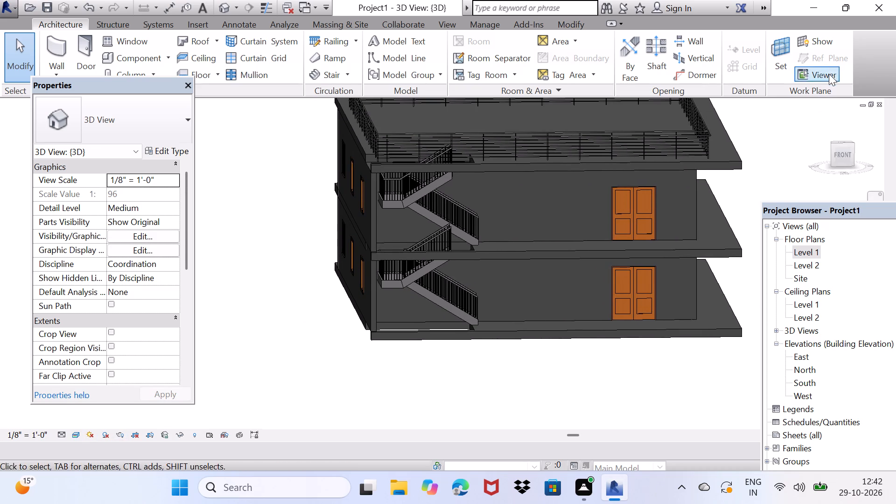
click(774, 56)
click(431, 319)
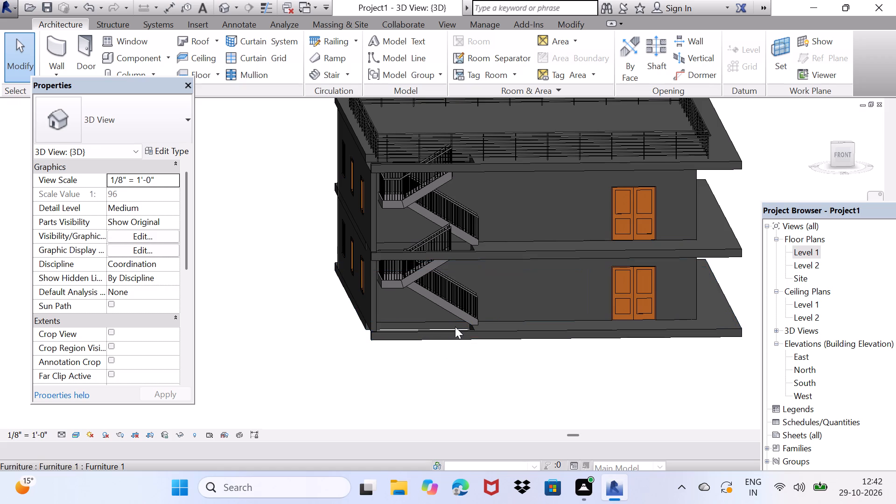
middle_drag(457, 328, 367, 390)
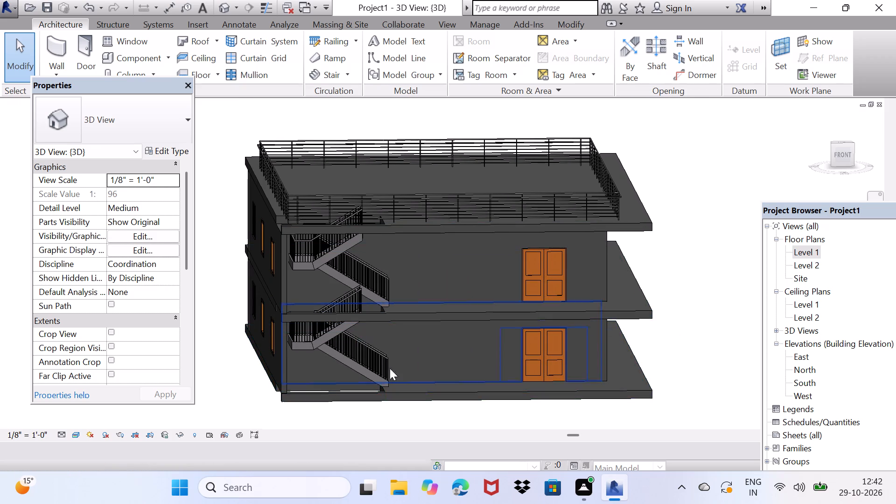
click(780, 49)
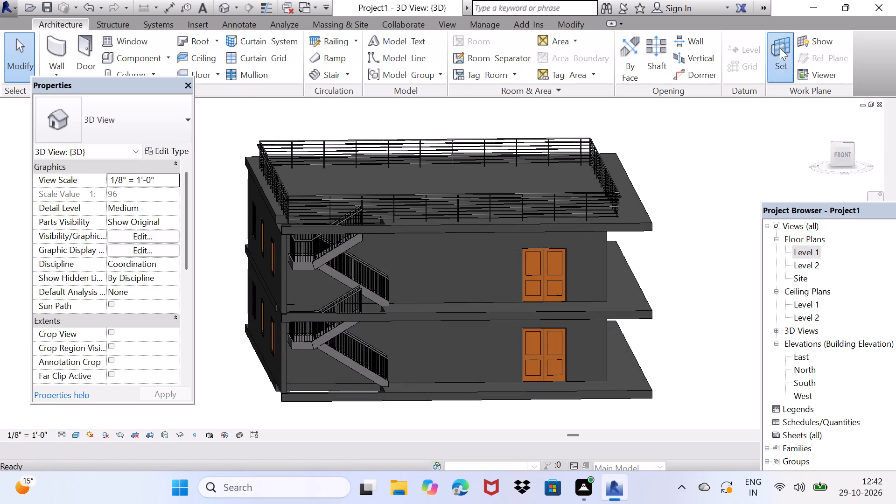
click(400, 322)
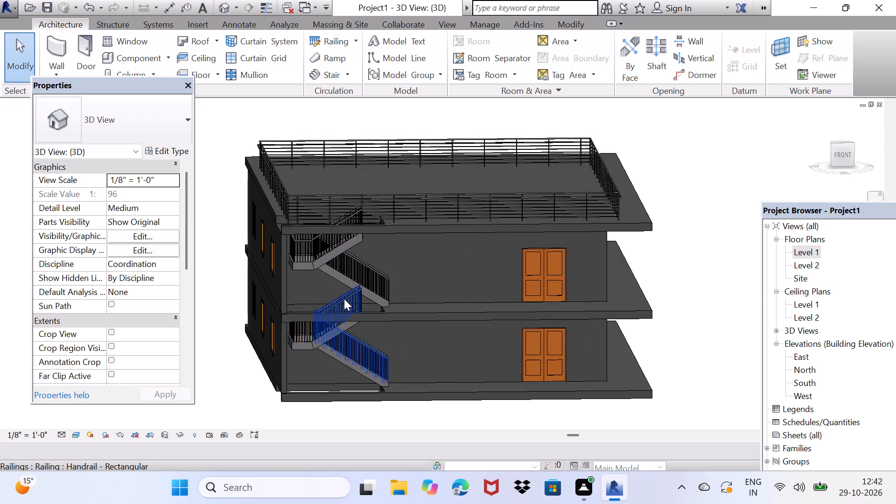
Examine the Level 1 floor slab, stair railings and stairwell opening from the front and from below.
click(355, 398)
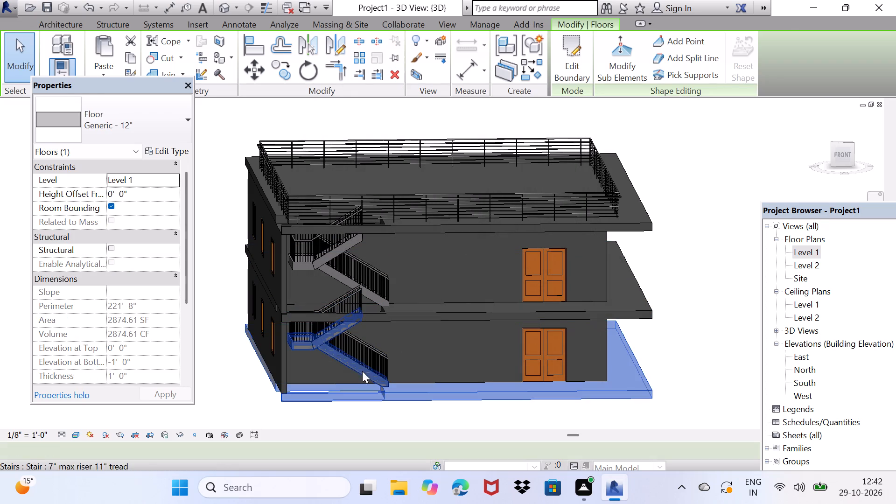
click(358, 318)
click(362, 265)
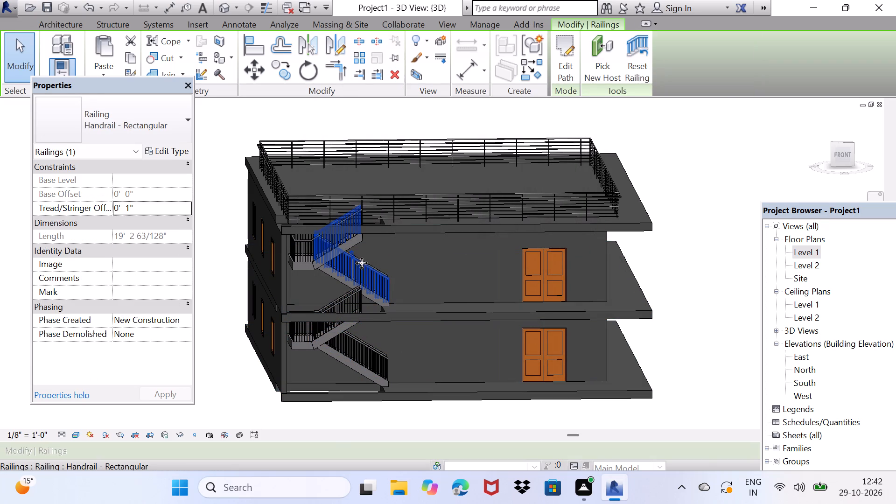
middle_drag(350, 385, 416, 216)
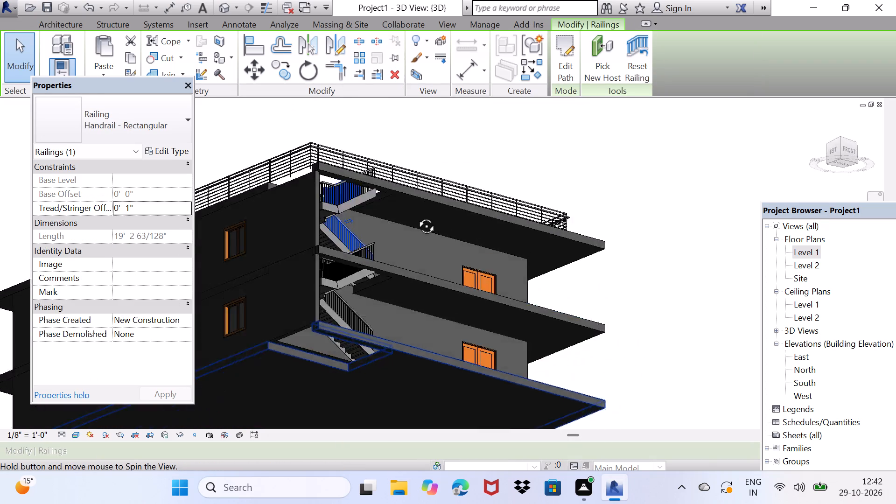
middle_drag(416, 216, 312, 157)
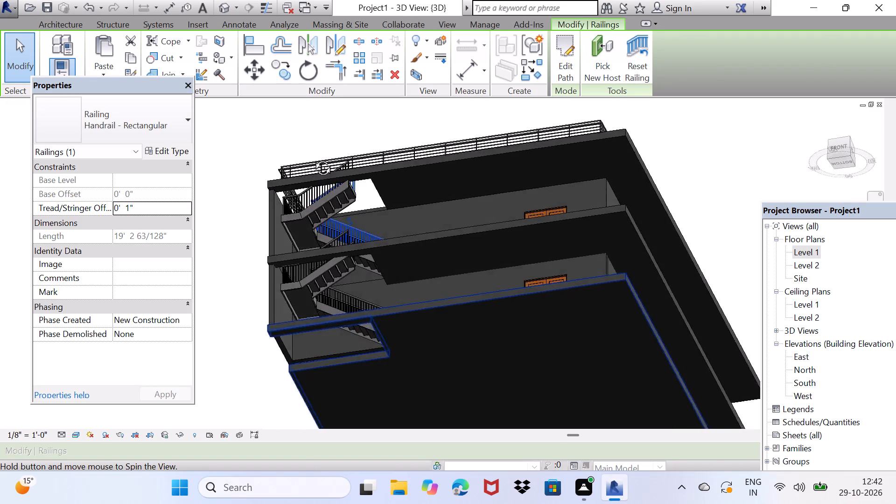
middle_drag(312, 157, 489, 199)
scroll(367, 359, up, 2)
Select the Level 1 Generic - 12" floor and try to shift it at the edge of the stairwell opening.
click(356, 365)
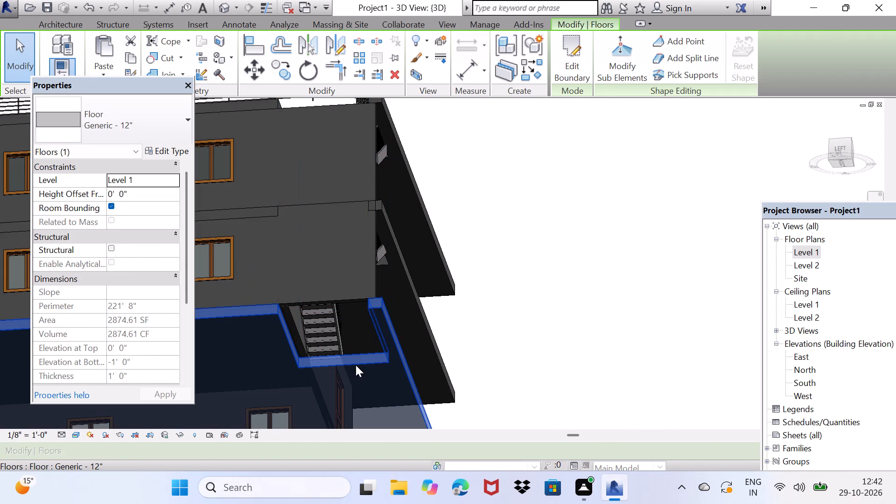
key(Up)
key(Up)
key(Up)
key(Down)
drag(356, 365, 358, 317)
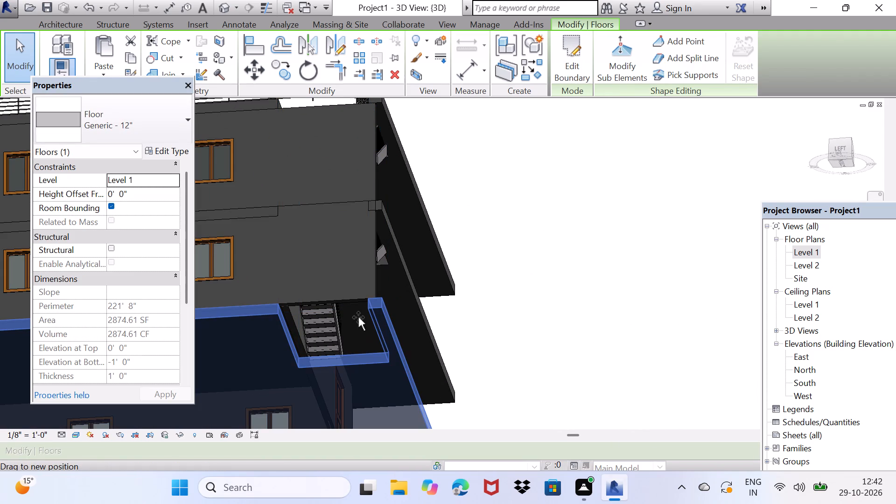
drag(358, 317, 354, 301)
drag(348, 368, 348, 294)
Examine the whole building from its front corner on the open stair side, and clear the floor selection.
scroll(390, 370, down, 6)
middle_drag(443, 353, 356, 389)
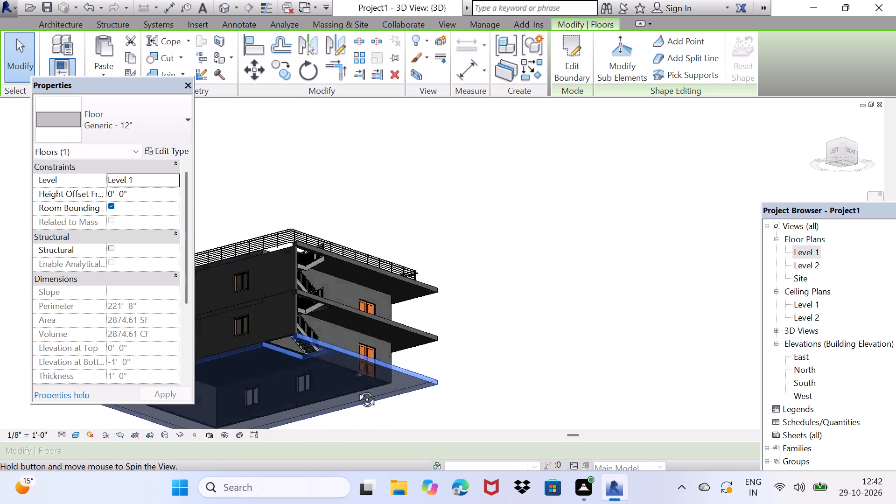
middle_drag(356, 389, 334, 468)
shift+scroll(335, 466, down, 1)
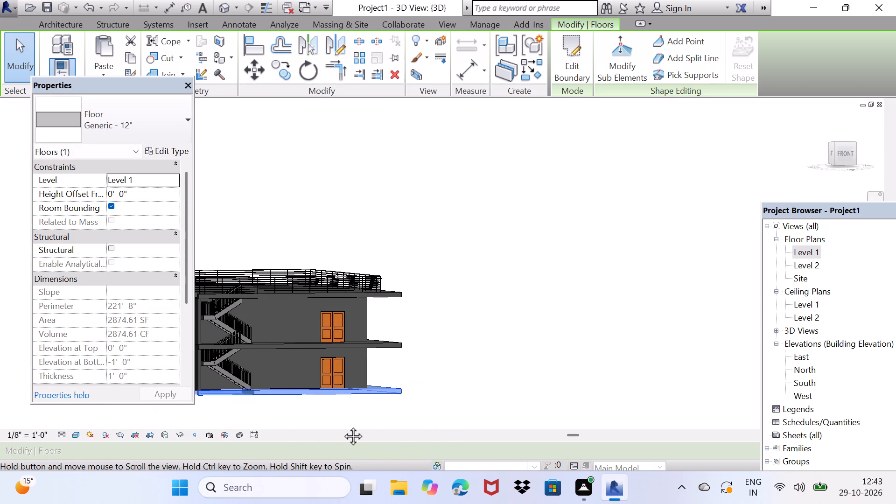
middle_drag(347, 423, 404, 426)
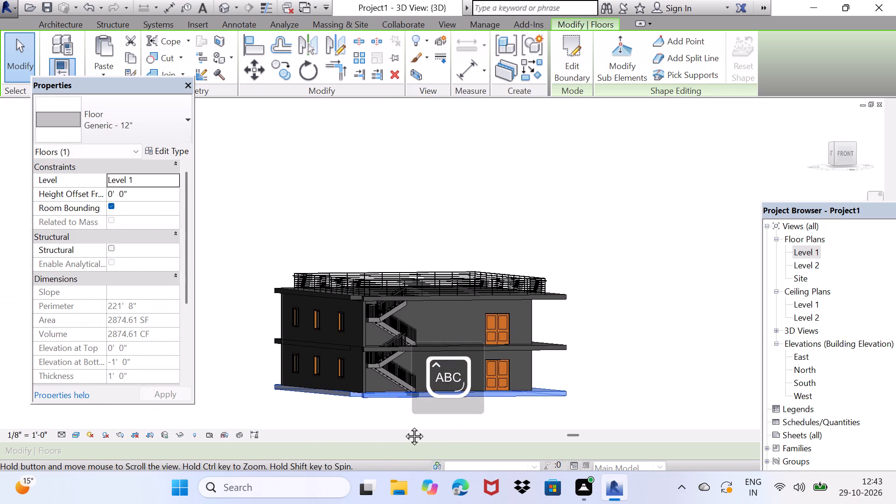
middle_drag(404, 426, 423, 427)
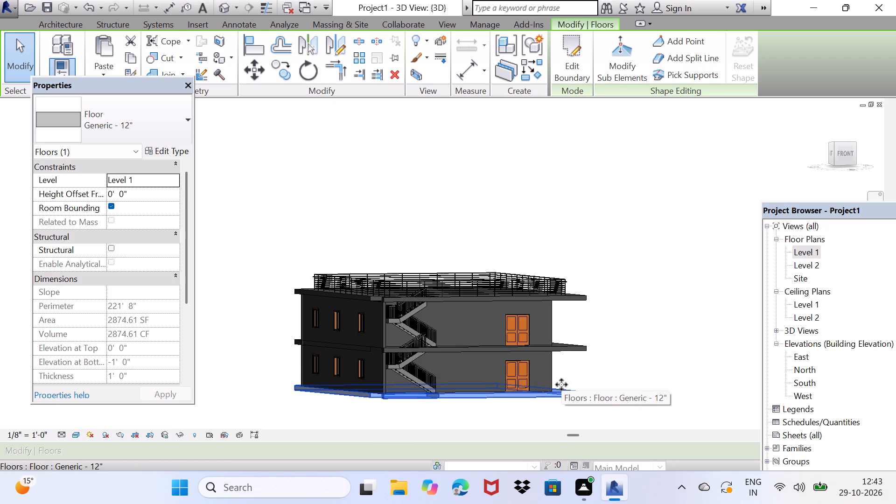
scroll(645, 381, down, 3)
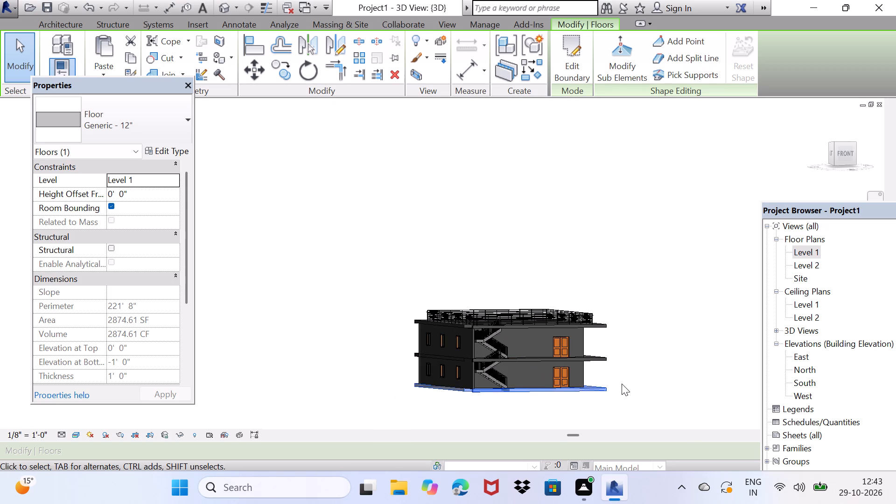
scroll(622, 384, down, 8)
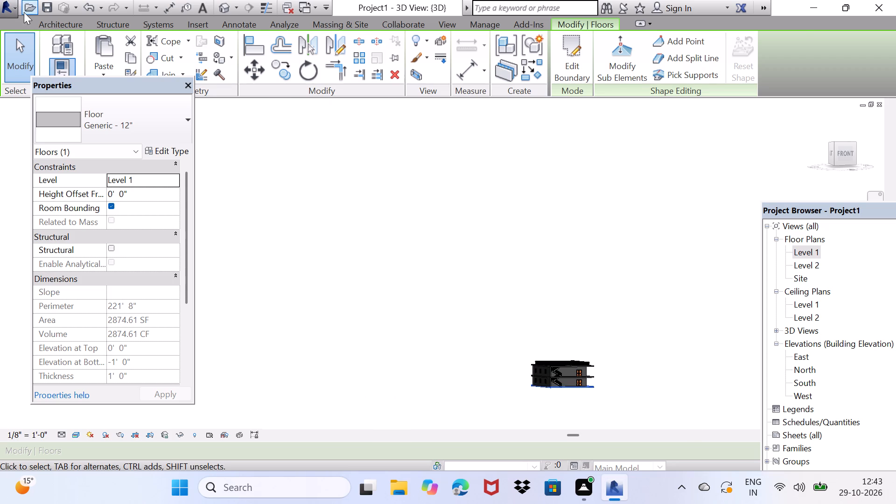
click(41, 24)
click(373, 370)
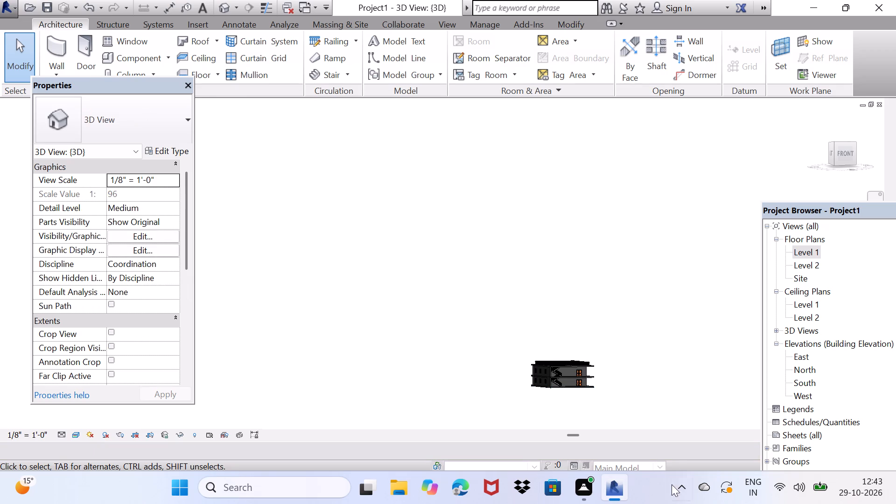
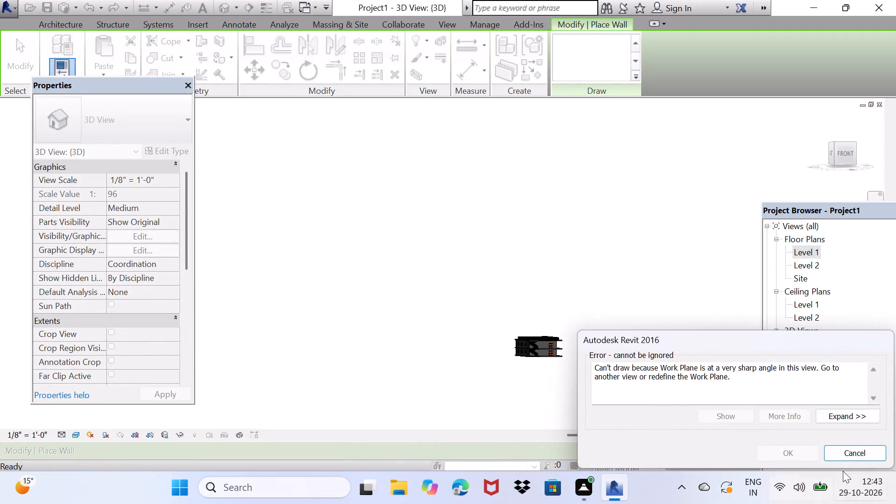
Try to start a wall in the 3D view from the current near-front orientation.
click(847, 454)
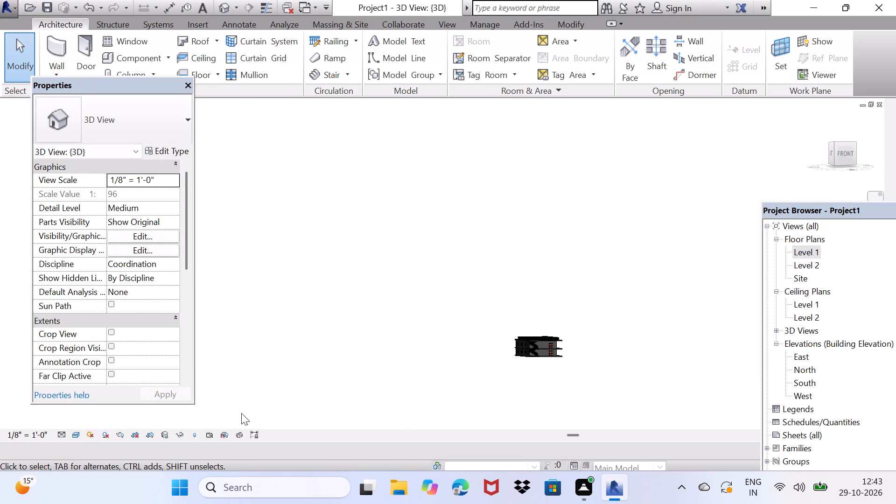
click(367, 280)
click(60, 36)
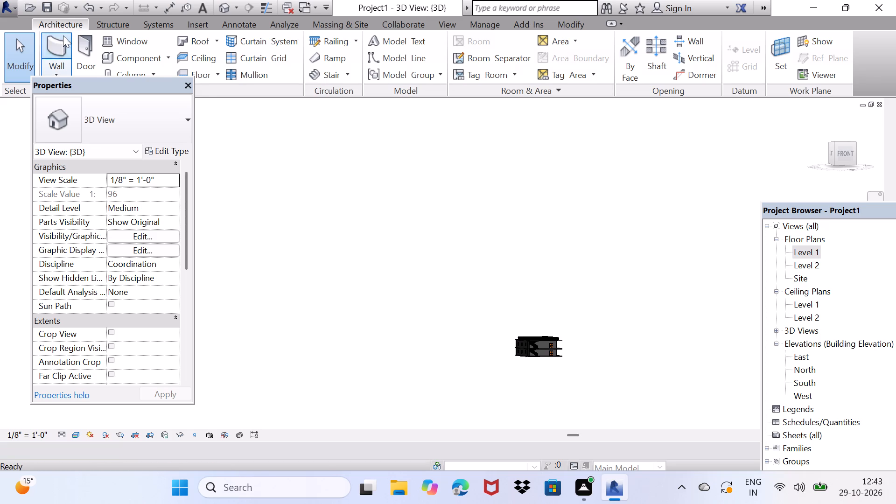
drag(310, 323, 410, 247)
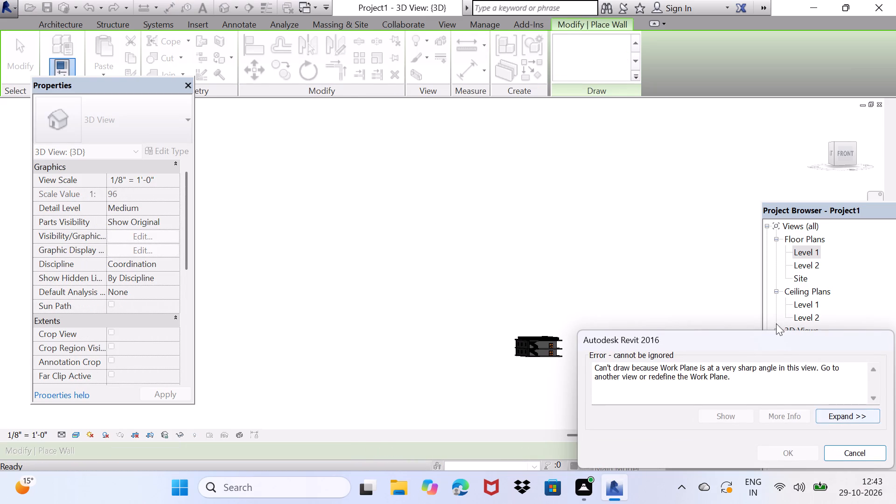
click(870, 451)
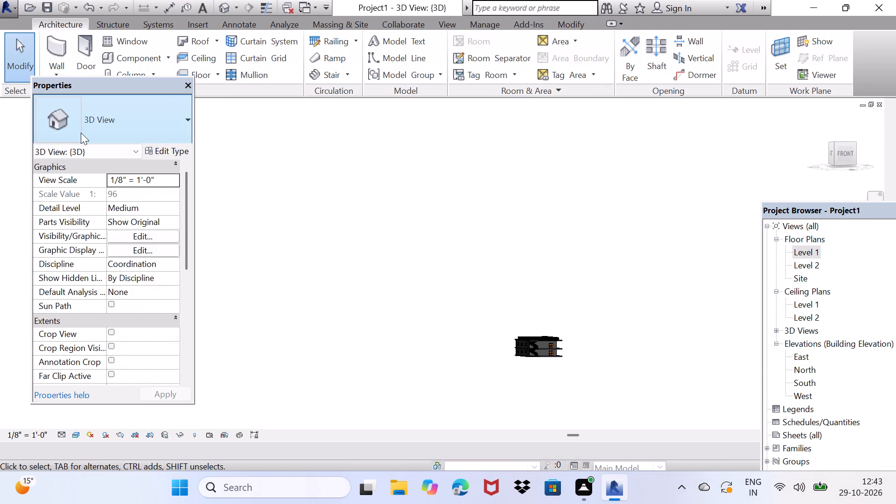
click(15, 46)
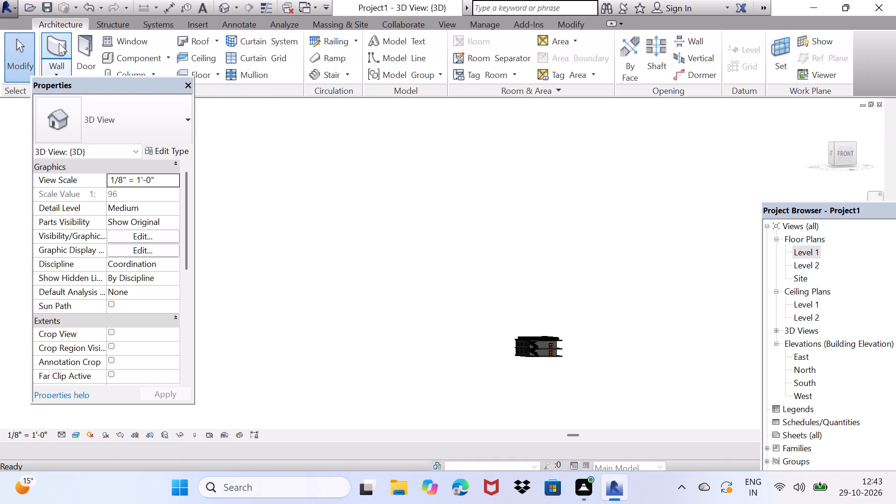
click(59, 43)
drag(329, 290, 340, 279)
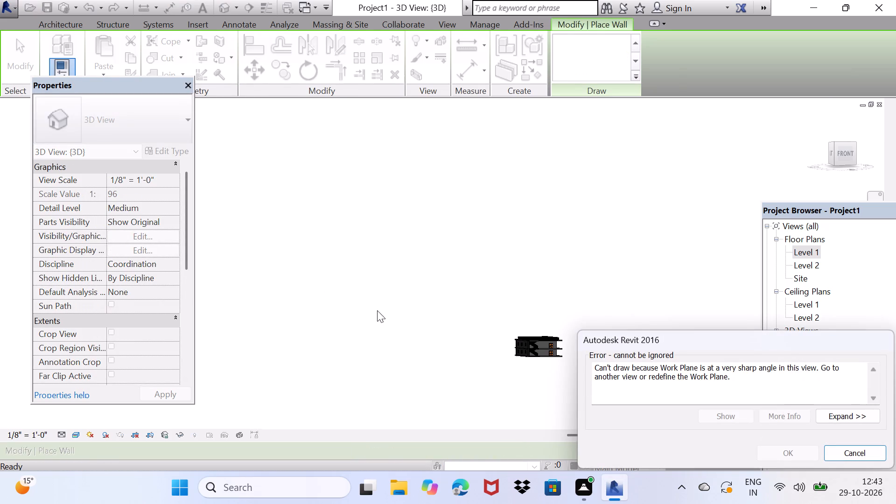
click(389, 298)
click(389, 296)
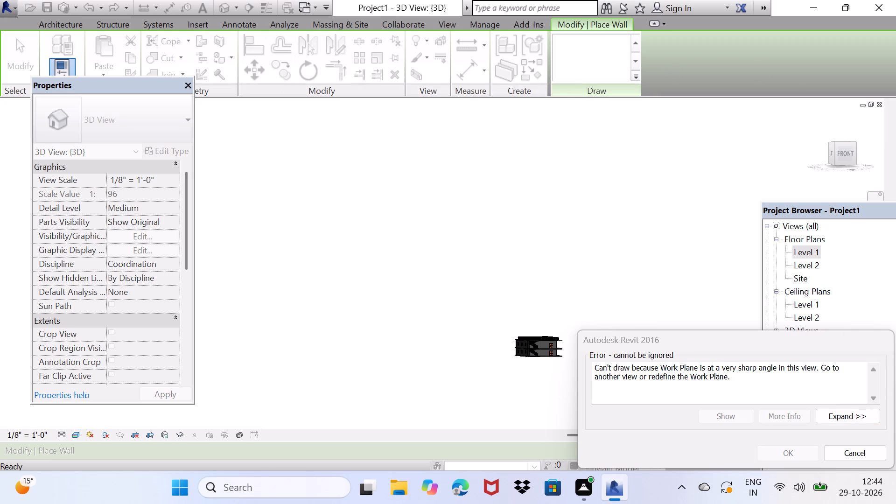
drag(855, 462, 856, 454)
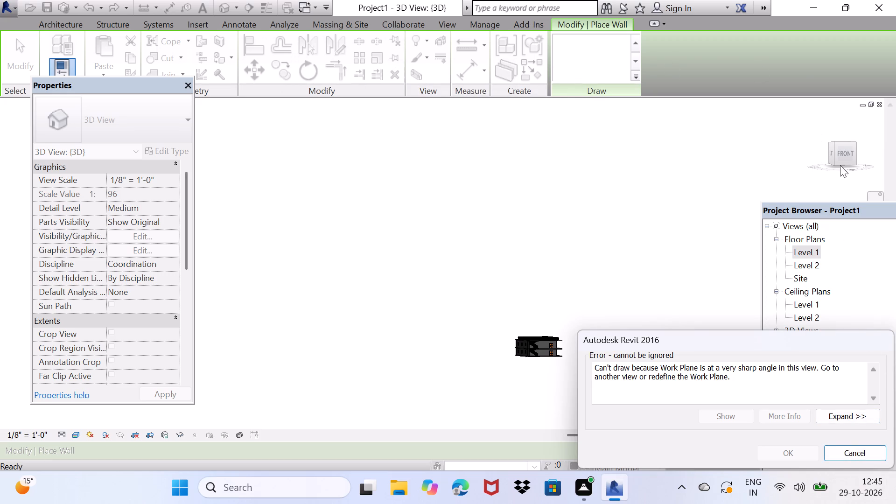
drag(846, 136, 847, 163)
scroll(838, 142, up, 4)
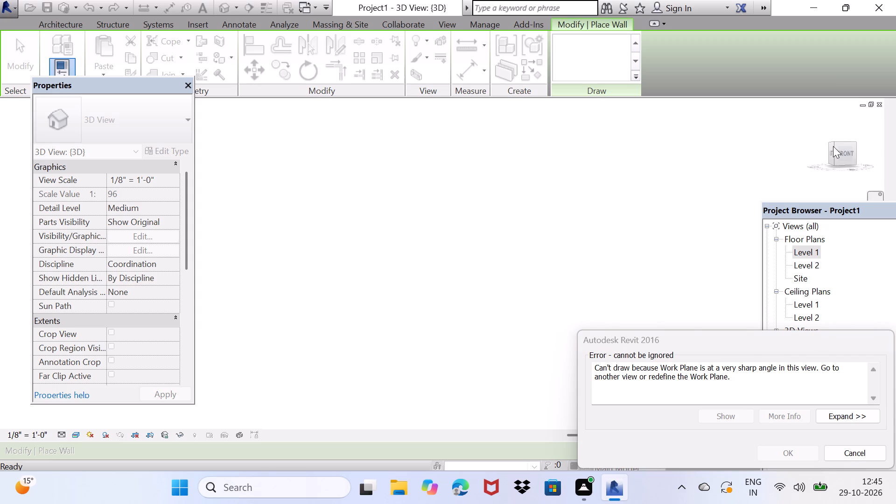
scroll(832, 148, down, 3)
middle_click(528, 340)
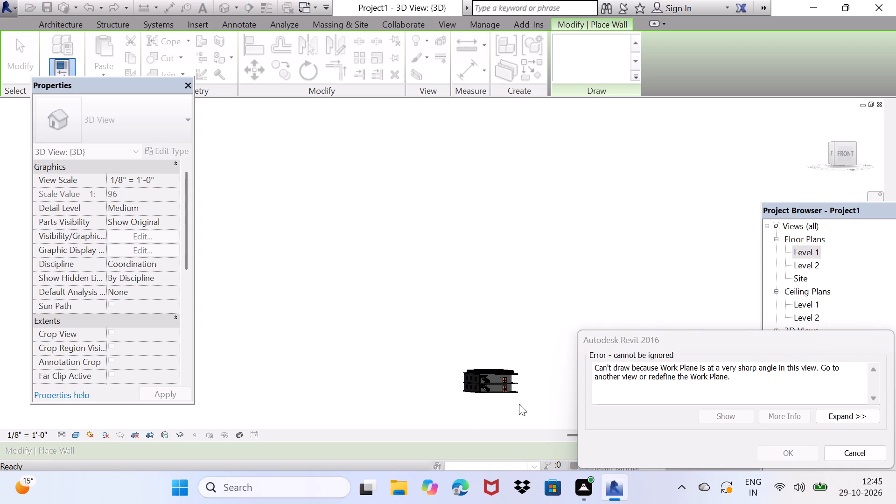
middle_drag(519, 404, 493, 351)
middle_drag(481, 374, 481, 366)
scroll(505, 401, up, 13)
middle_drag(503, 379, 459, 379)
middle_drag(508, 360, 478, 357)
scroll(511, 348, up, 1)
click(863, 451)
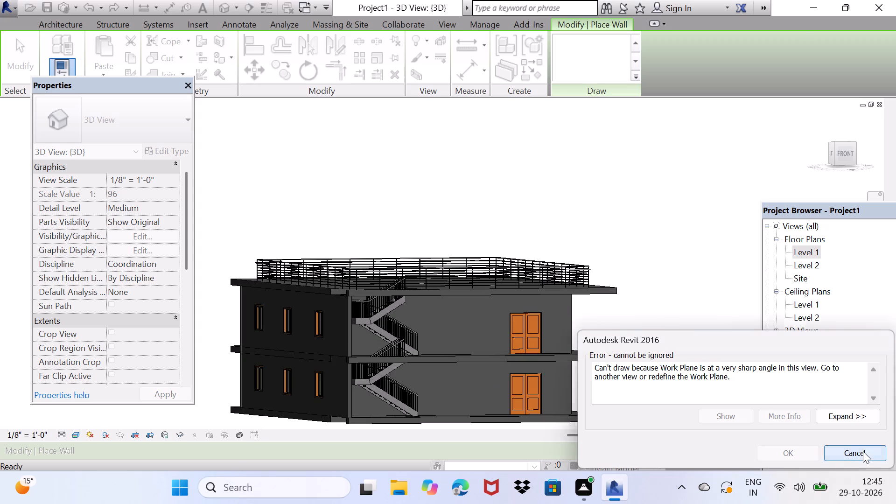
Pick the Level 2 Generic - 12" floor near its front corner beyond the doors as the current work plane.
scroll(590, 406, up, 2)
middle_drag(587, 395, 598, 370)
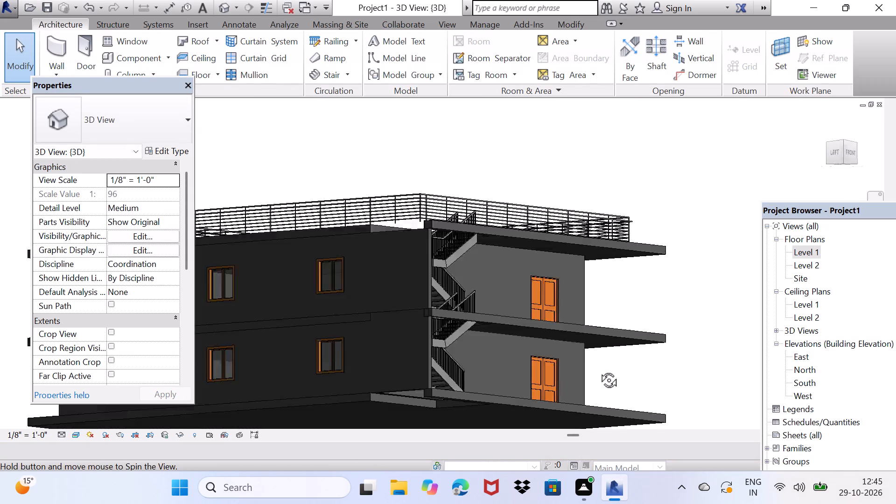
middle_drag(598, 370, 494, 391)
scroll(434, 387, up, 2)
middle_drag(429, 362, 443, 361)
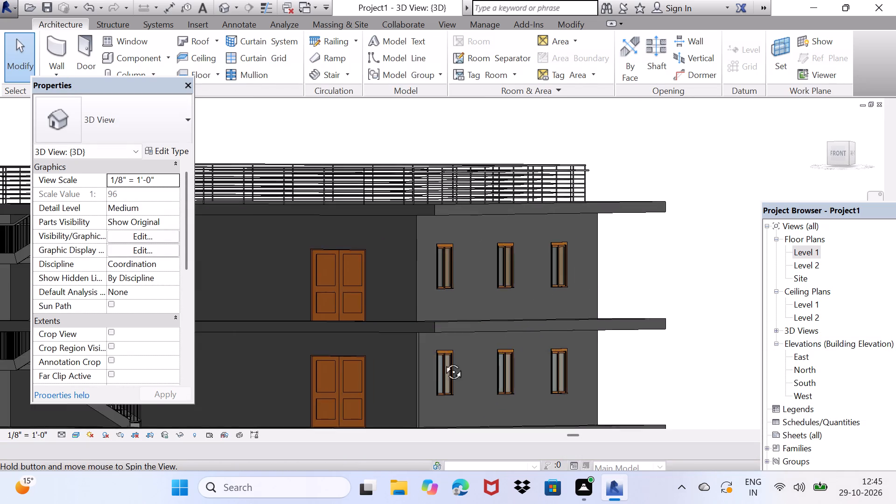
middle_drag(443, 361, 484, 397)
click(779, 55)
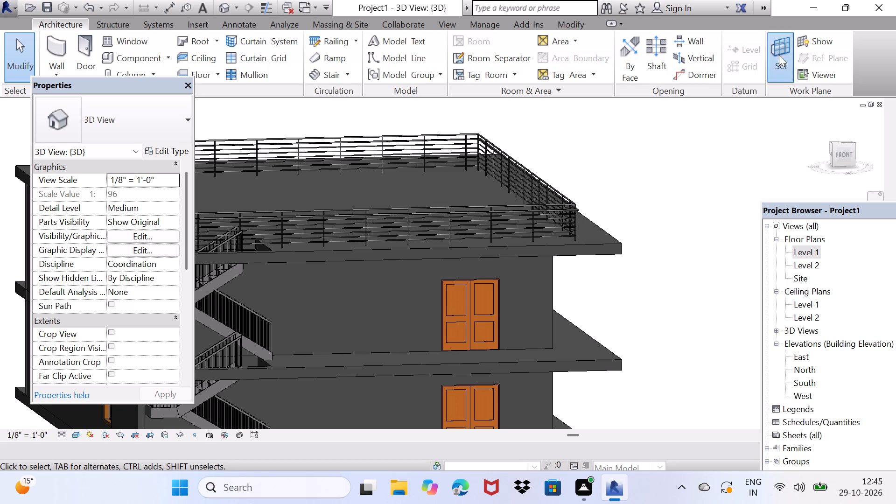
click(426, 315)
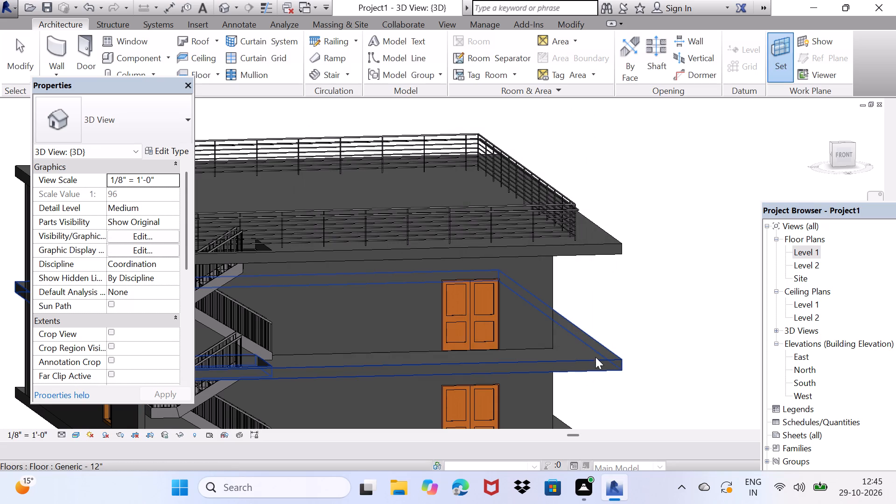
click(594, 357)
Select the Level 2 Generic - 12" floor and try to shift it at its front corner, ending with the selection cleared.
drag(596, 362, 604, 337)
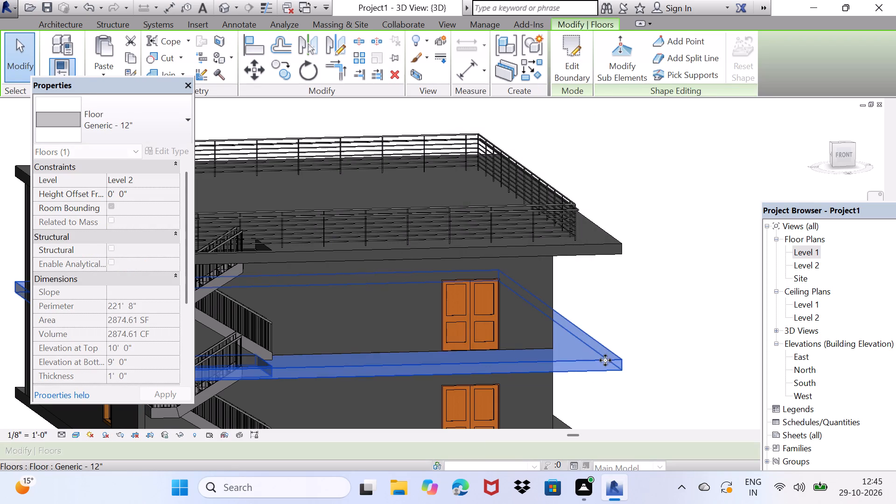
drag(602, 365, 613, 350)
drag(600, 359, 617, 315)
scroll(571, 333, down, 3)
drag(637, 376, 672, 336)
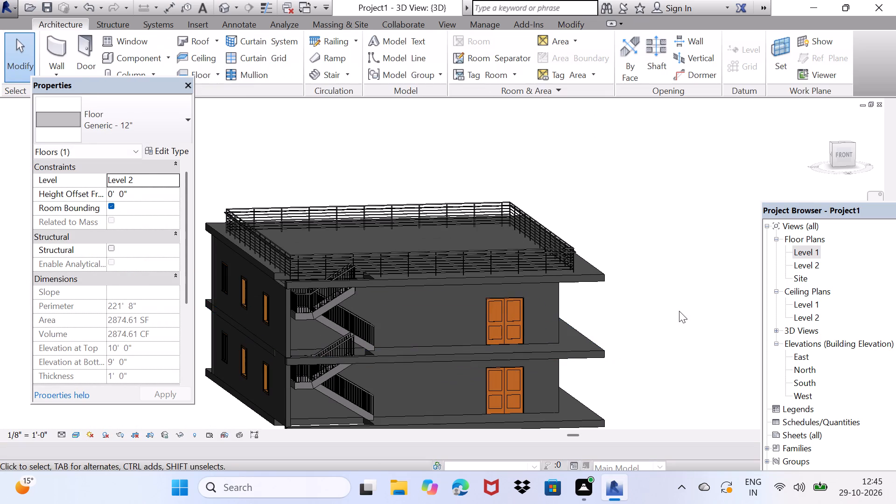
Examine the slab edge at the foot of the ground-floor stair in 3D and in the Level 1 floor plan.
middle_drag(645, 340, 689, 301)
scroll(416, 396, up, 4)
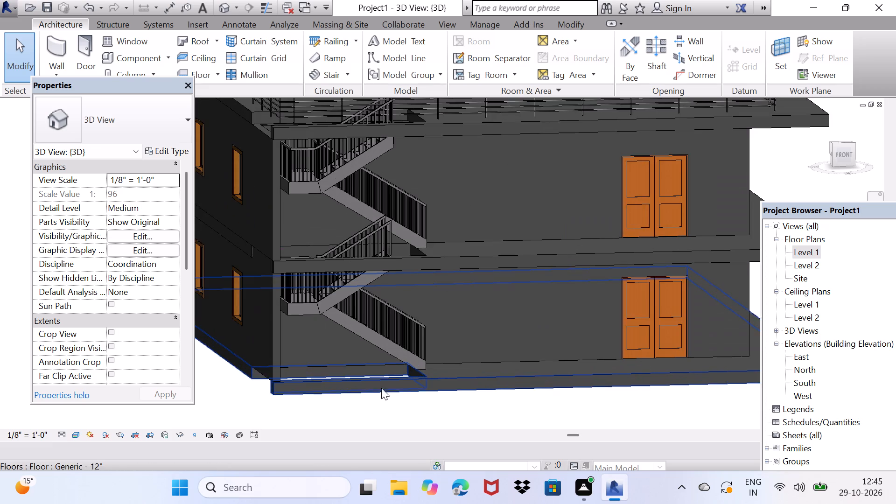
middle_drag(370, 387, 389, 366)
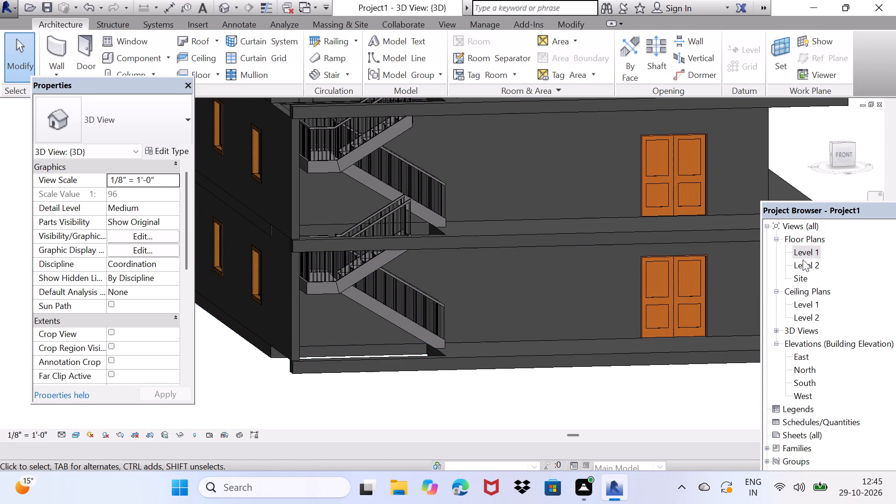
double_click(807, 255)
scroll(564, 286, down, 3)
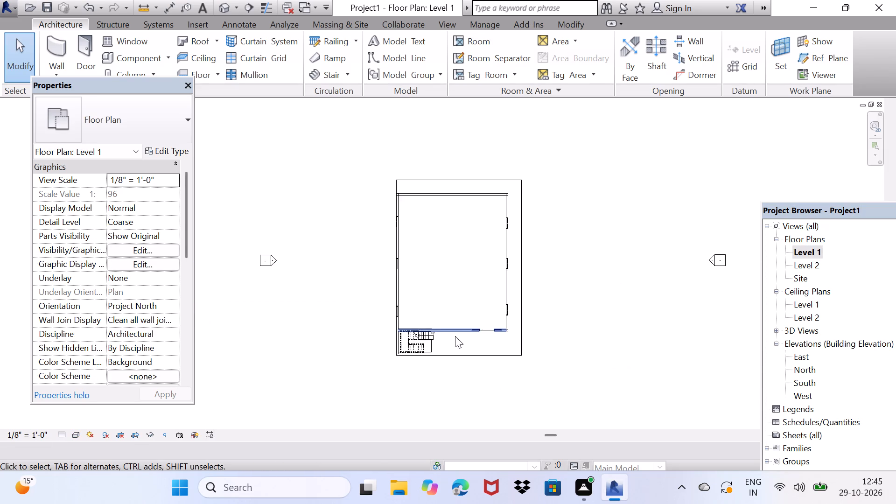
scroll(455, 336, up, 9)
middle_drag(447, 337, 539, 278)
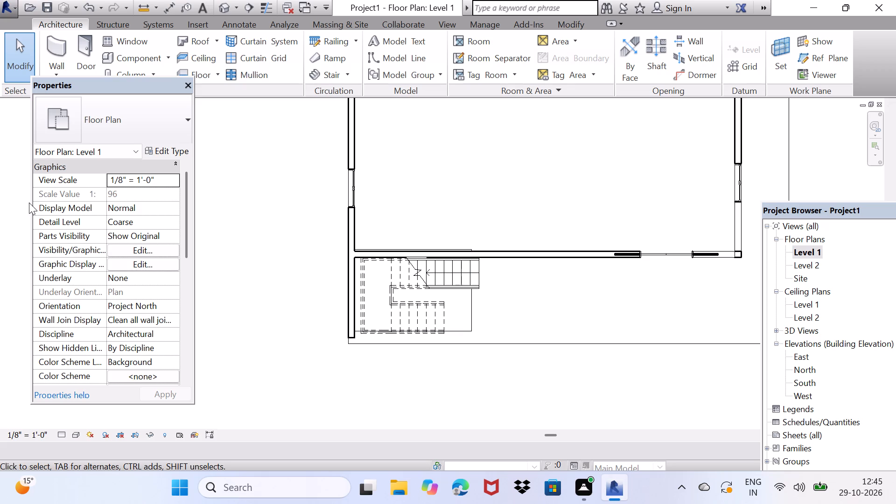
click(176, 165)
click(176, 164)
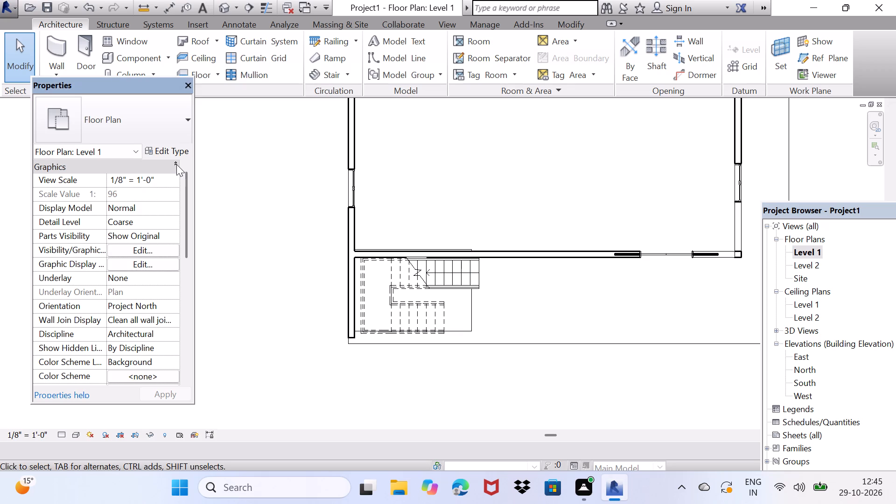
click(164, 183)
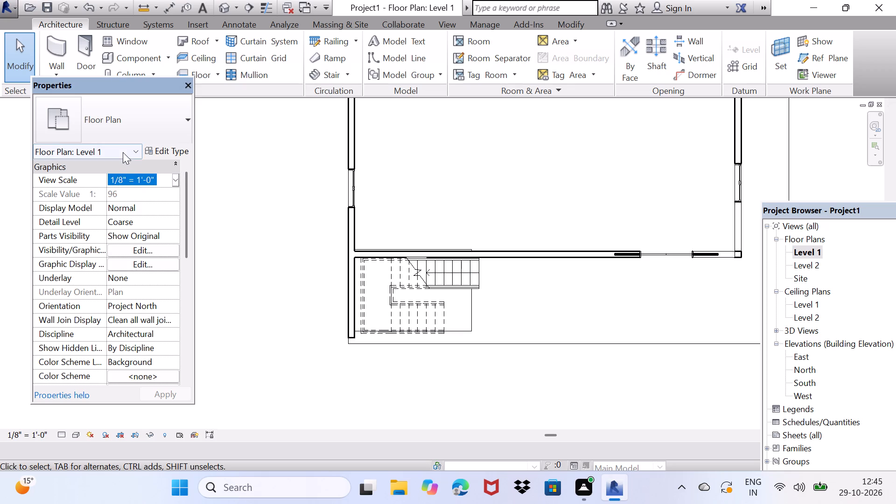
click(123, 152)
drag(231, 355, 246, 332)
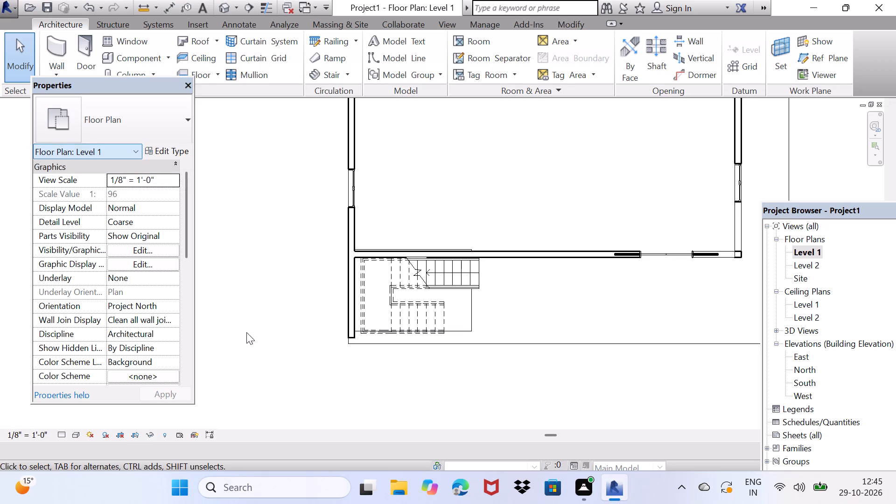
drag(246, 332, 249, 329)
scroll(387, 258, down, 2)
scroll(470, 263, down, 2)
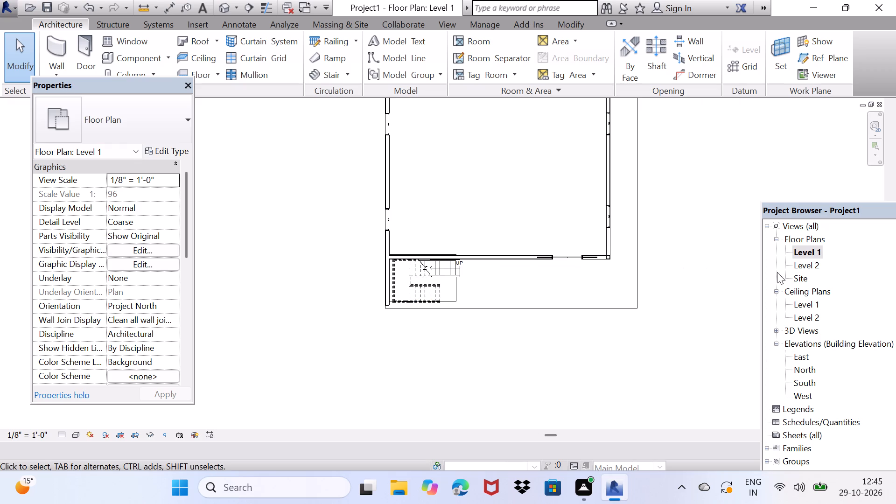
In the Level 2 floor plan, create a rectangular shaft opening about 15' 1" by 8' 5" around the stair, starting at the inner wall corner.
click(813, 267)
click(813, 267)
scroll(611, 267, down, 1)
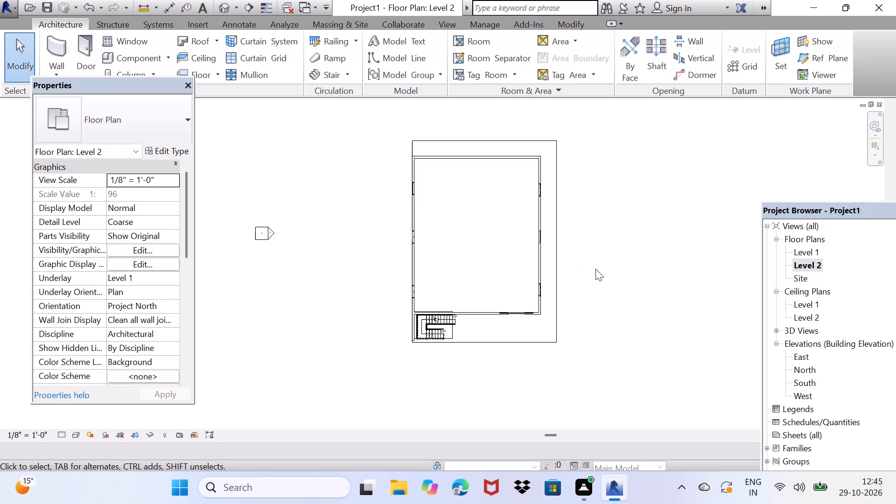
scroll(437, 302, up, 5)
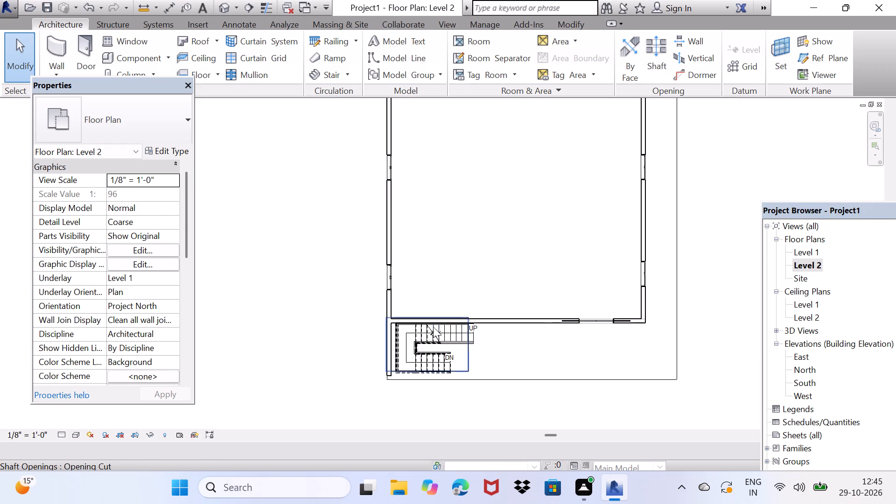
scroll(432, 335, up, 3)
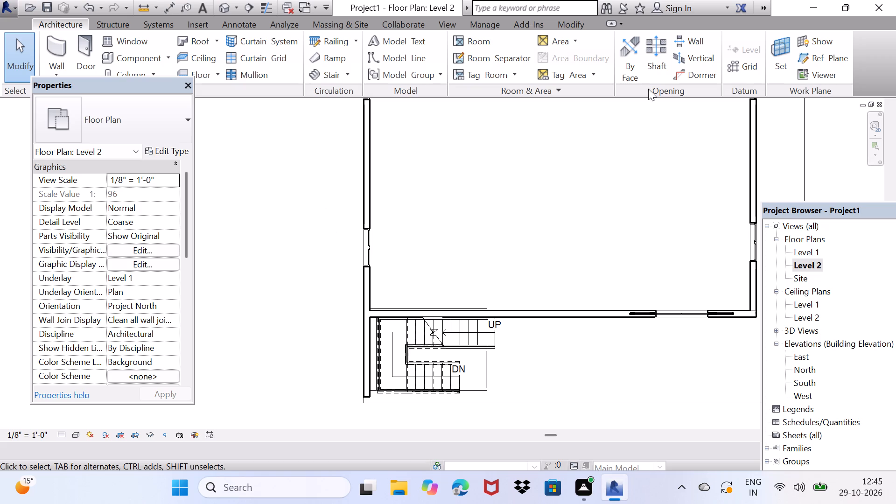
click(656, 50)
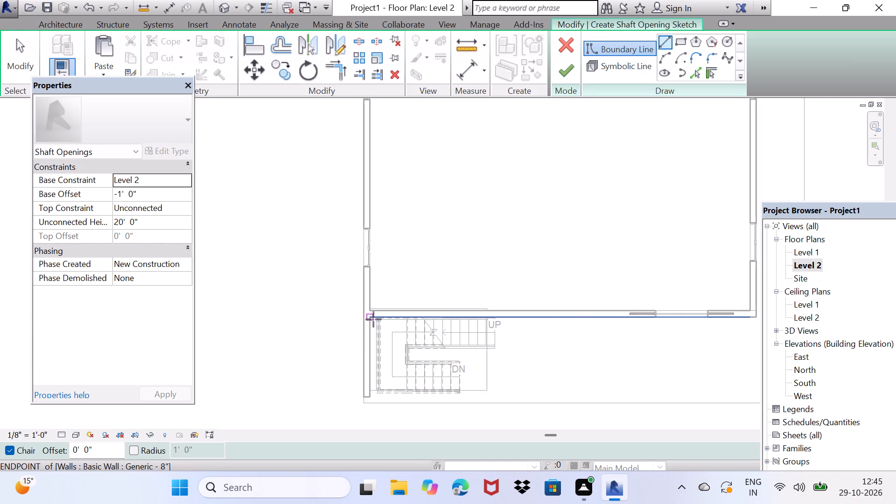
click(370, 319)
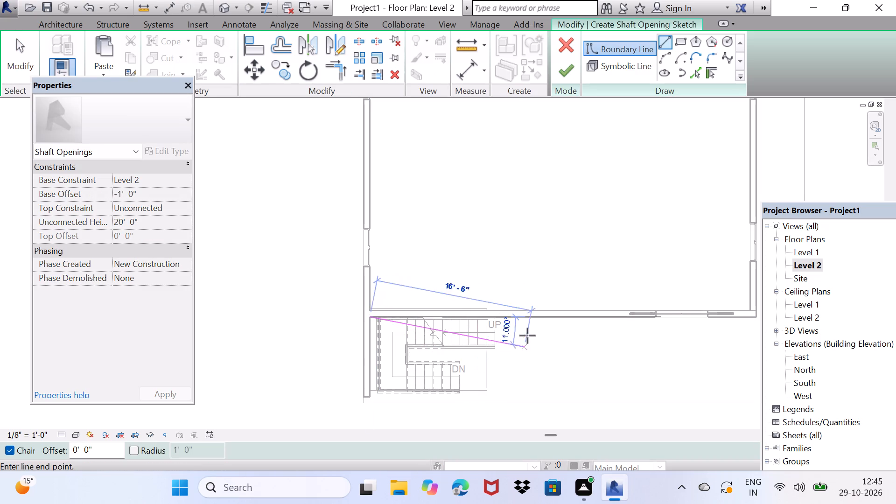
click(682, 36)
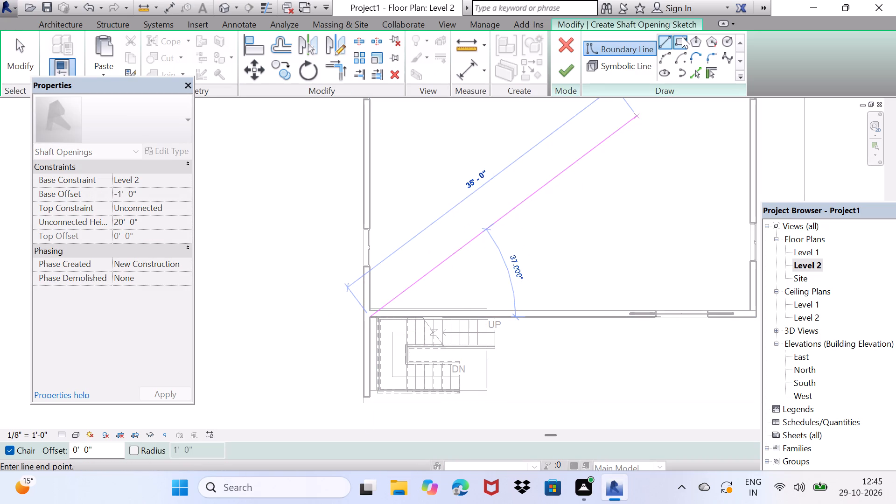
click(371, 317)
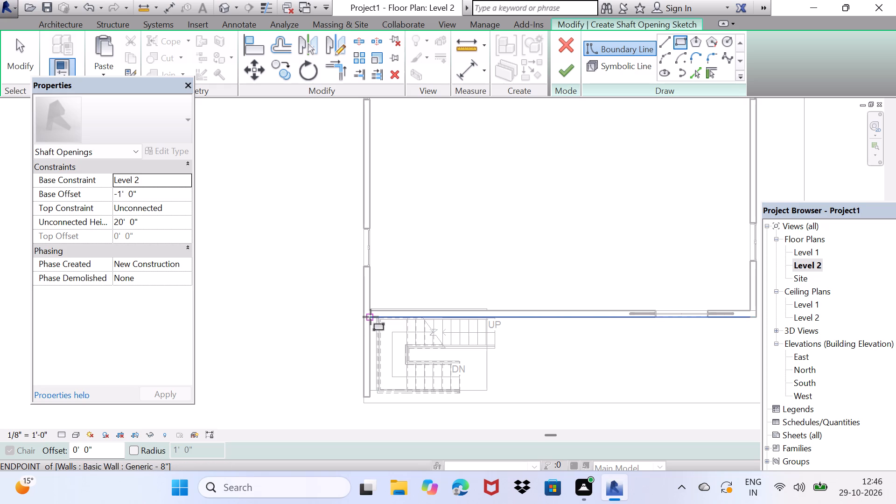
click(514, 396)
click(560, 67)
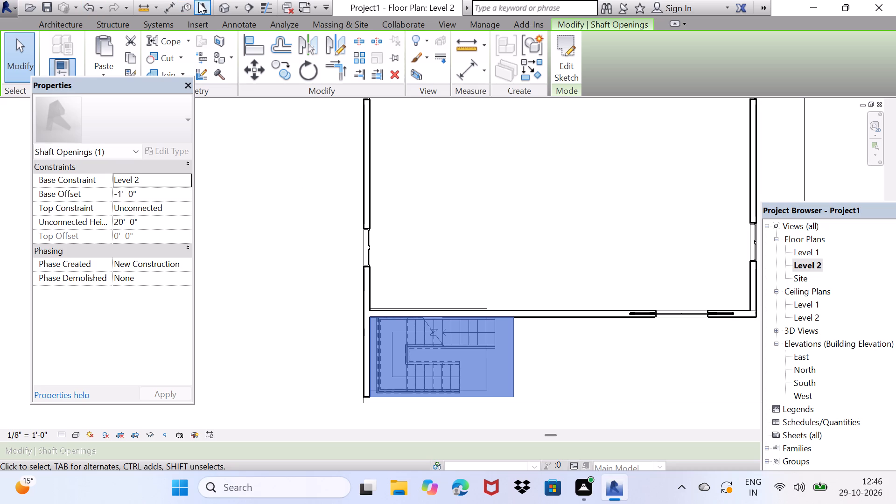
Examine the shaft cuts through the slabs around both stairs in 3D, including the Level 2 floor's cut edge.
click(226, 3)
middle_drag(368, 266, 352, 274)
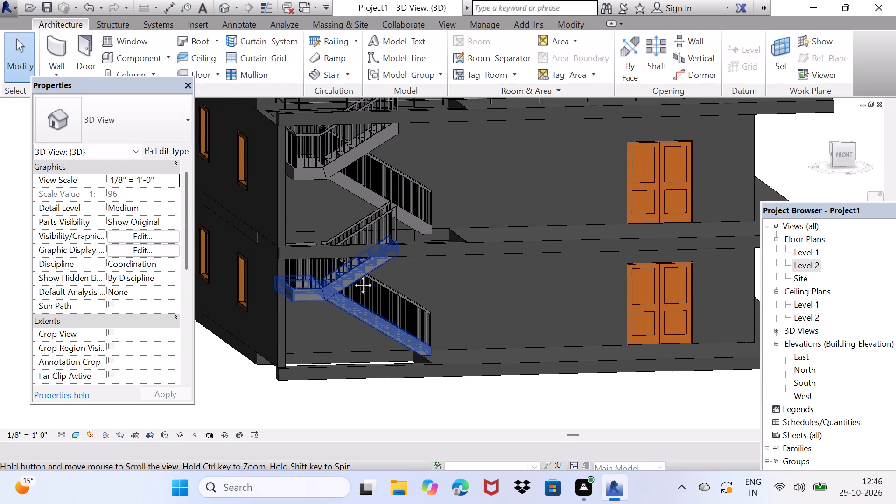
middle_drag(352, 274, 334, 373)
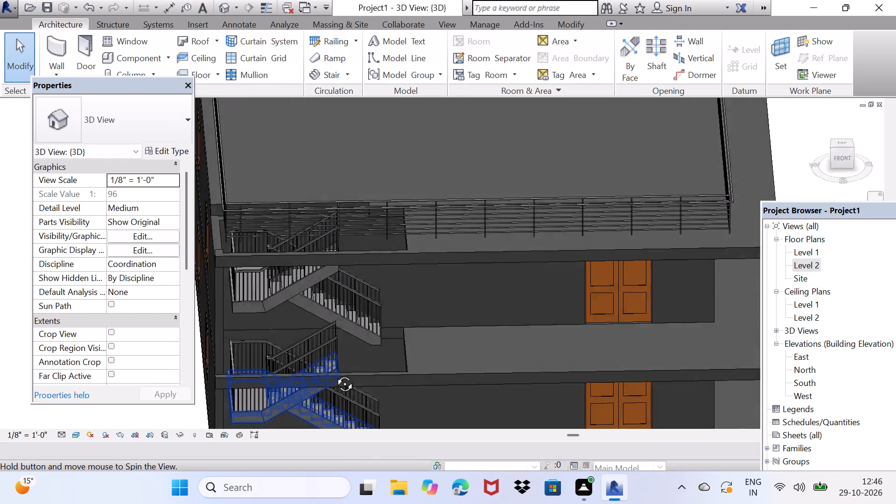
middle_drag(334, 373, 299, 358)
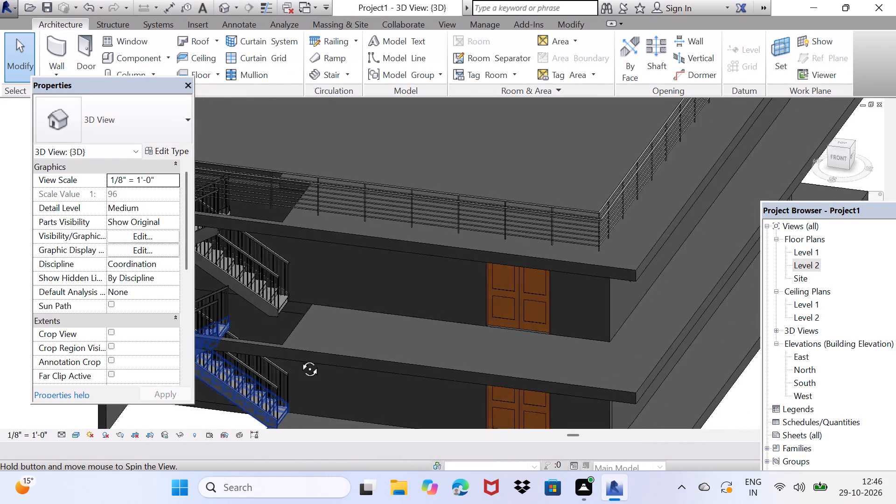
middle_drag(299, 358, 362, 336)
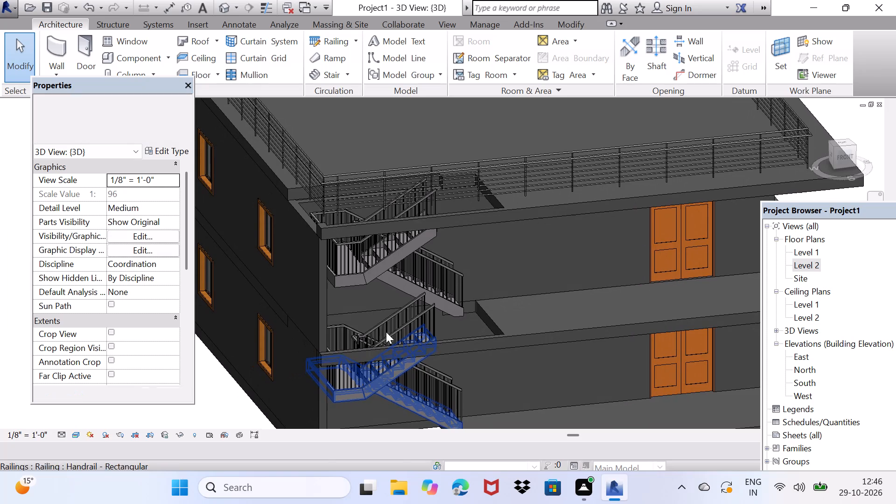
scroll(472, 319, up, 2)
click(498, 324)
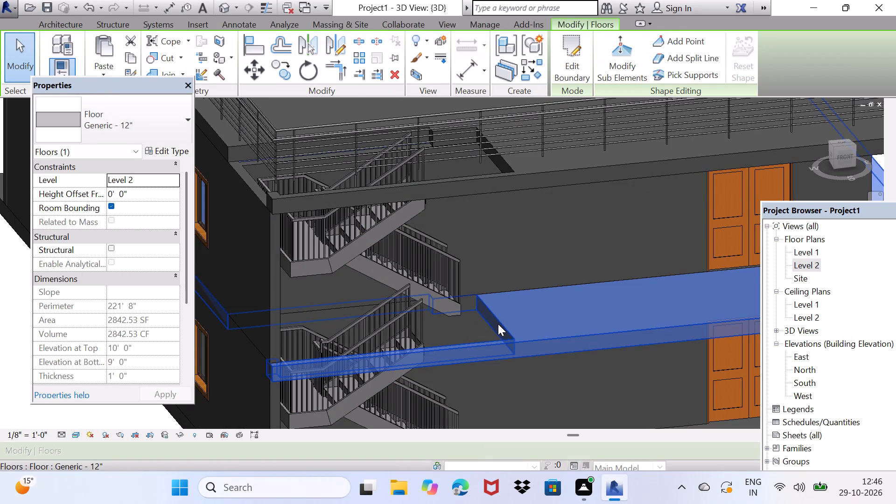
scroll(502, 340, down, 7)
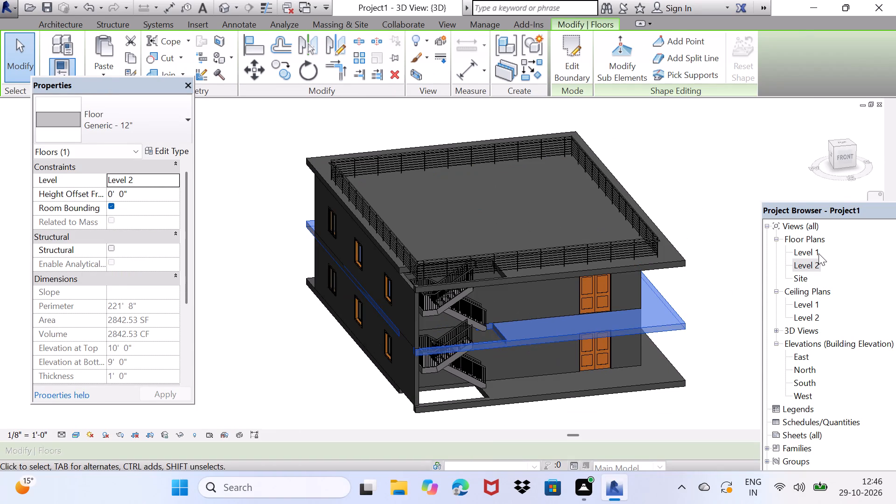
In the Level 1 floor plan, delete the shaft opening around the stair that is based on Level 1.
double_click(819, 253)
scroll(600, 288, down, 3)
scroll(445, 293, up, 3)
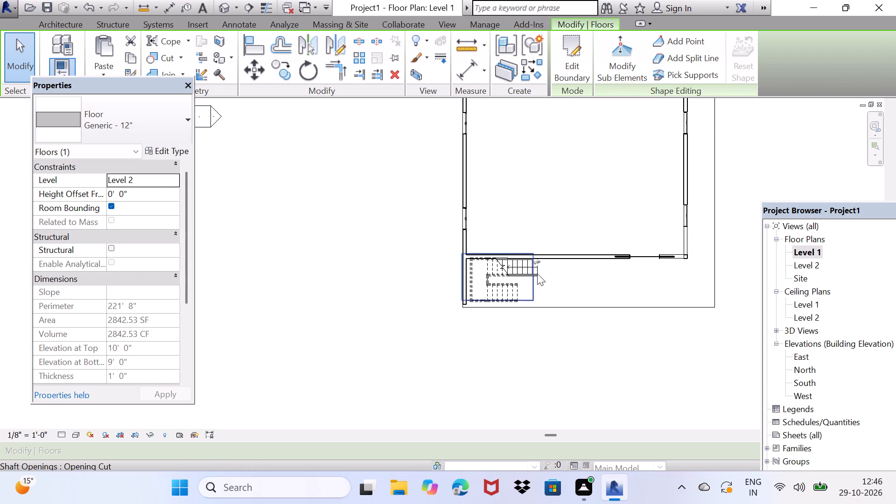
scroll(535, 278, up, 7)
click(527, 295)
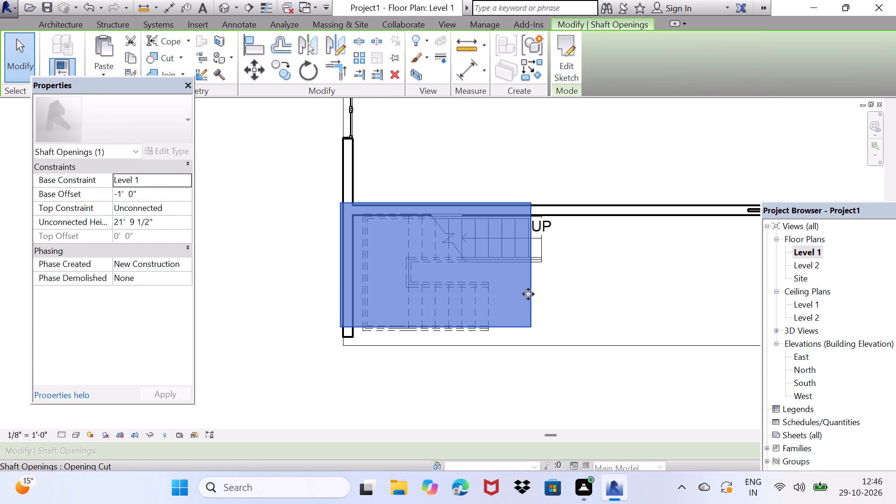
key(Delete)
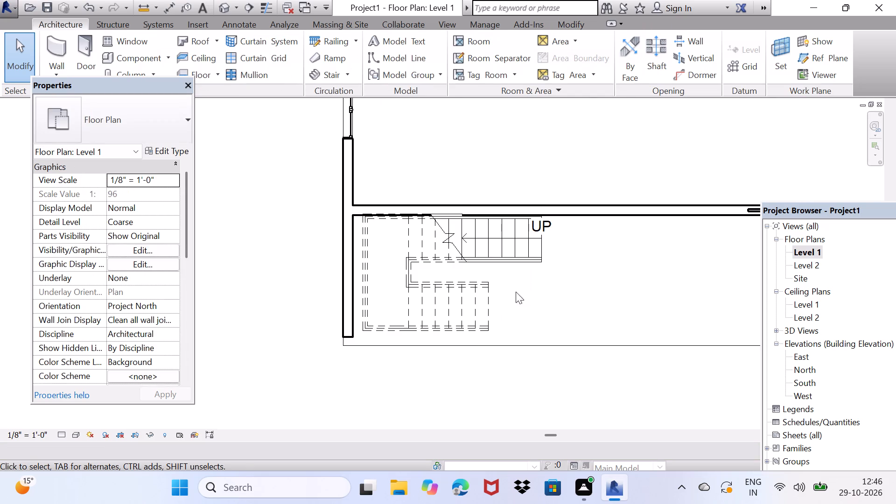
In the Level 1 plan, nudge the stair's outer Handrail - Rectangular railing toward the side wall and the front slab edge.
scroll(447, 318, up, 3)
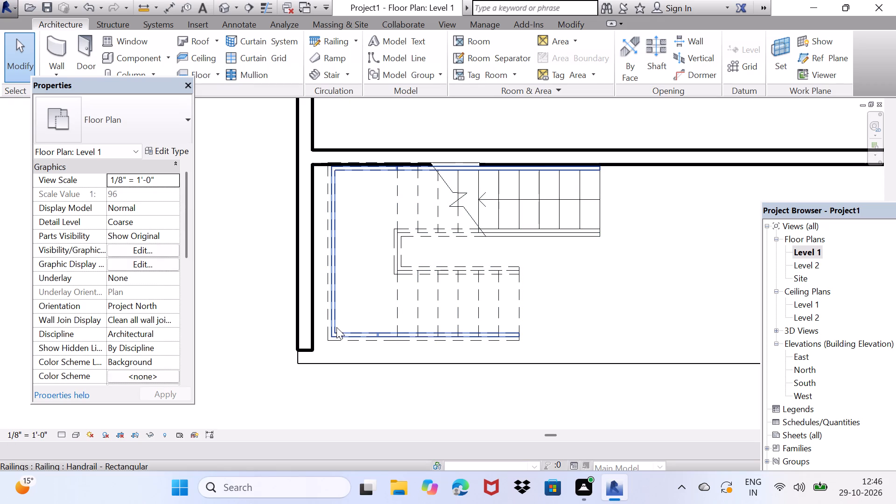
click(336, 327)
key(Left)
key(Left)
key(Left)
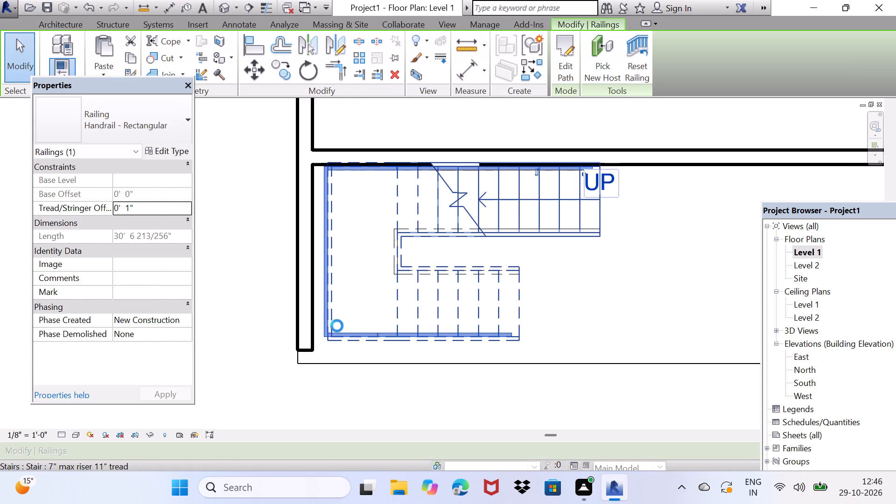
key(Left)
key(Down)
key(Down)
key(Down)
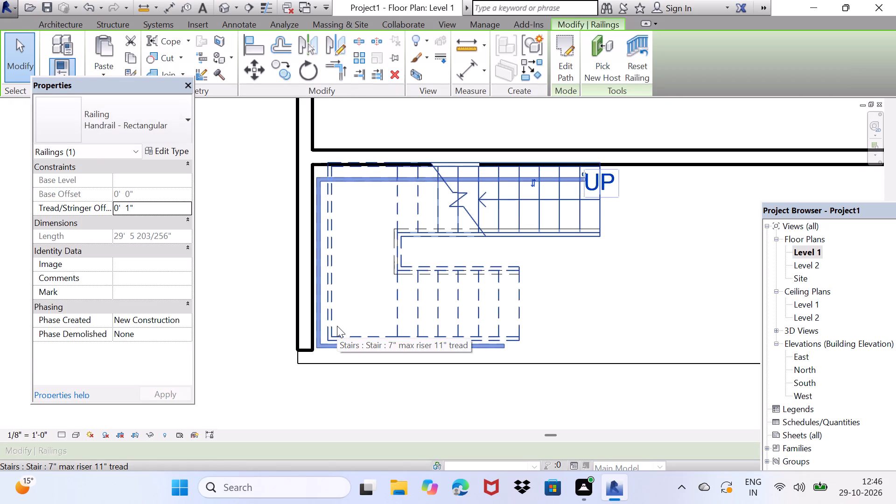
key(Left)
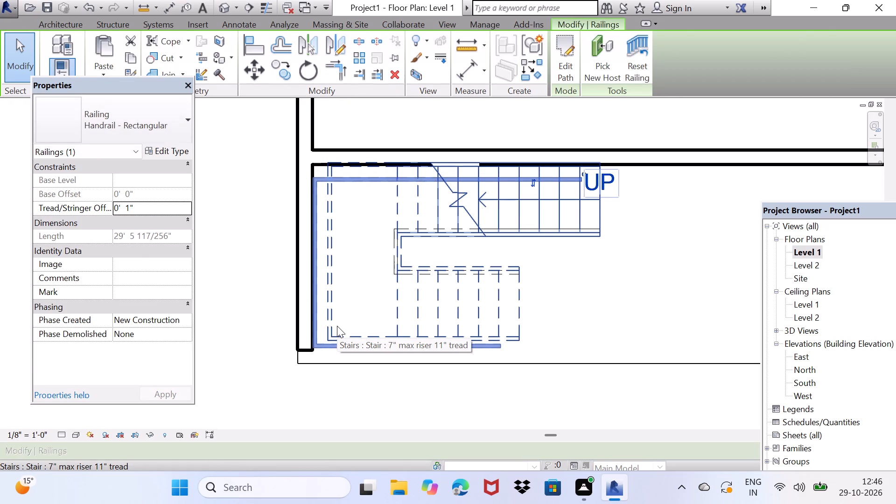
key(Escape)
key(grave)
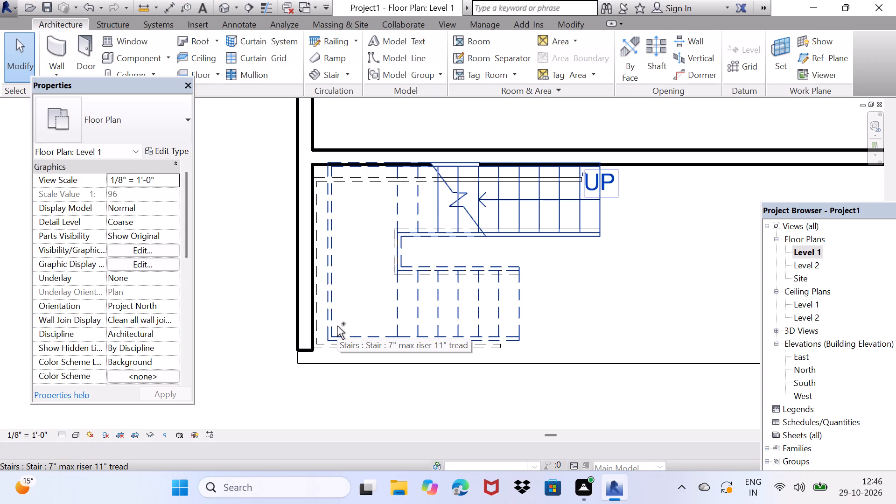
Undo the last three nudges of the Level 1 stair's outer railing.
key(ctrl+z)
key(ctrl+z)
key(ctrl+z)
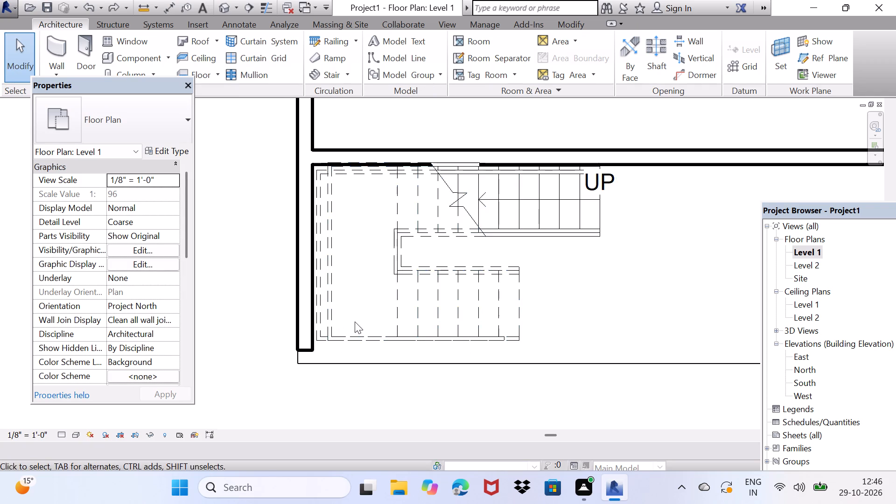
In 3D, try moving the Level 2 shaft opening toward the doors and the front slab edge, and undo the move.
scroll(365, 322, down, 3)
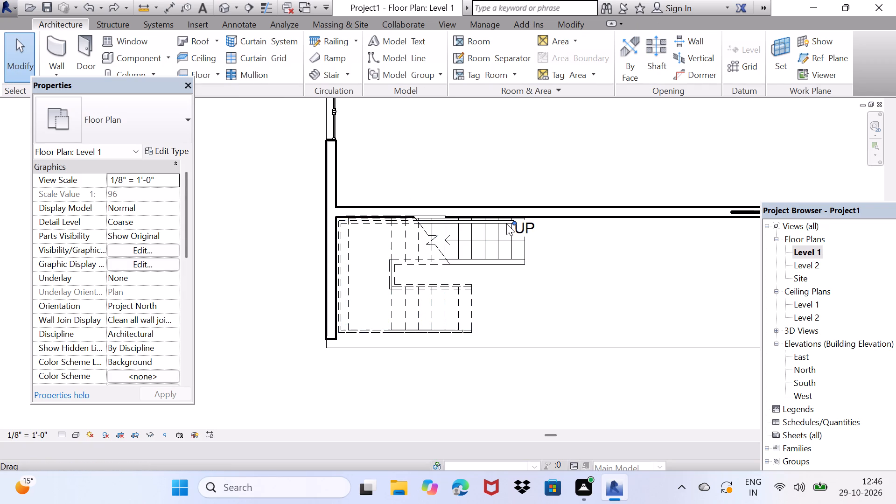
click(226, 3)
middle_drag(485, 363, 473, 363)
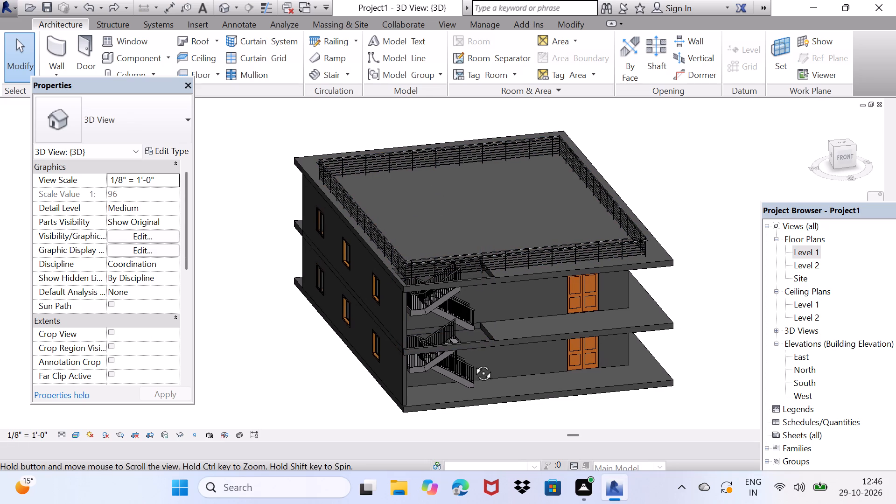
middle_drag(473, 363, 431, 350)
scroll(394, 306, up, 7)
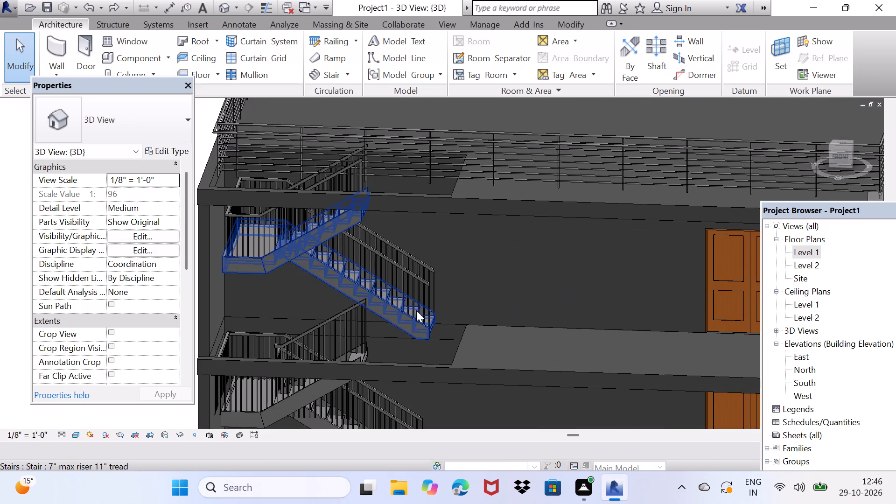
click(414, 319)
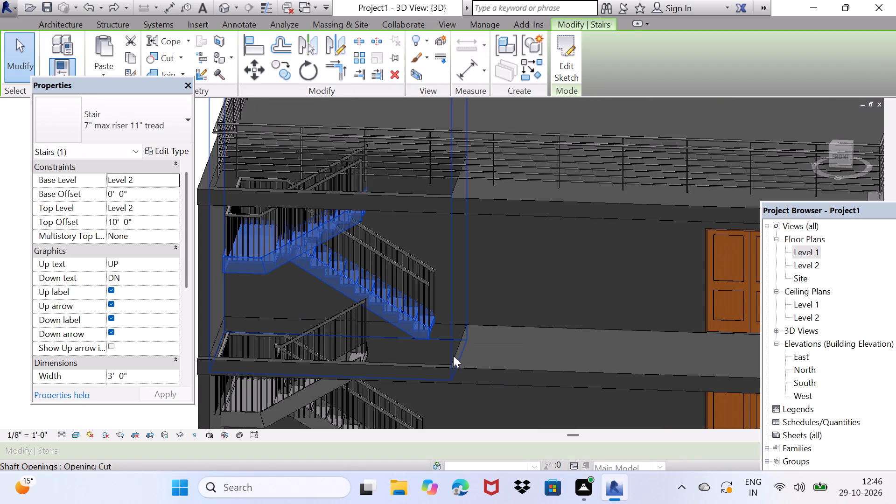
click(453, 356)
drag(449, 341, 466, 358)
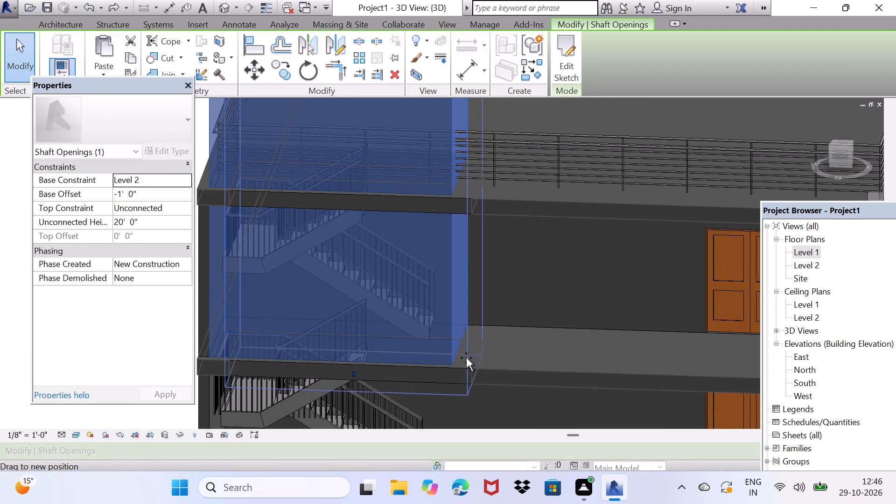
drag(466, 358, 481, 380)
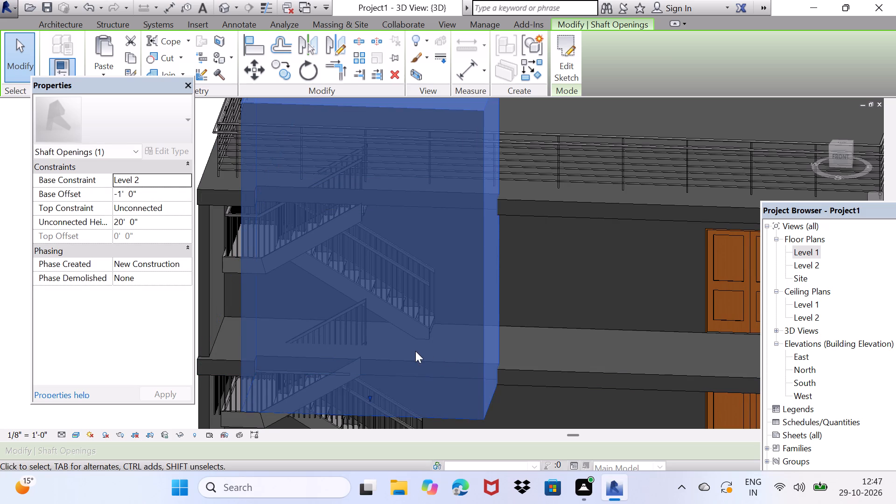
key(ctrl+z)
Nudge the upper stair's inner Handrail - Rectangular railing four increments toward the side wall.
scroll(393, 345, down, 3)
scroll(378, 330, up, 1)
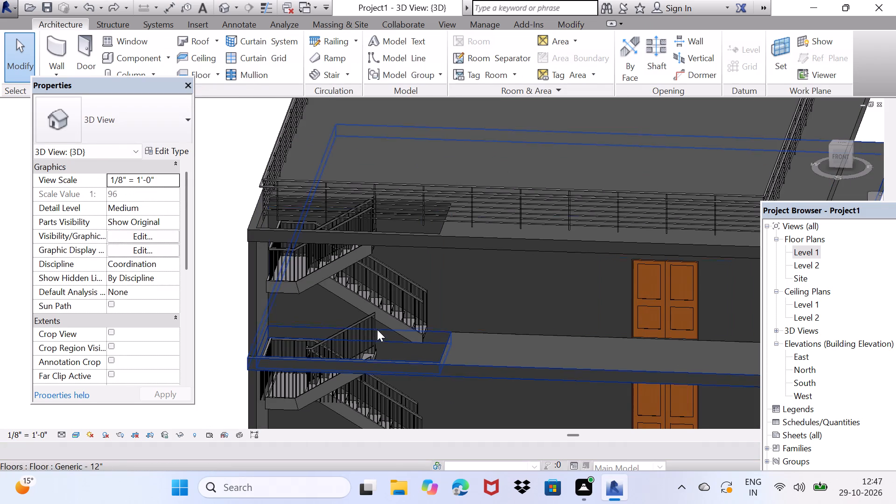
click(392, 295)
key(Left)
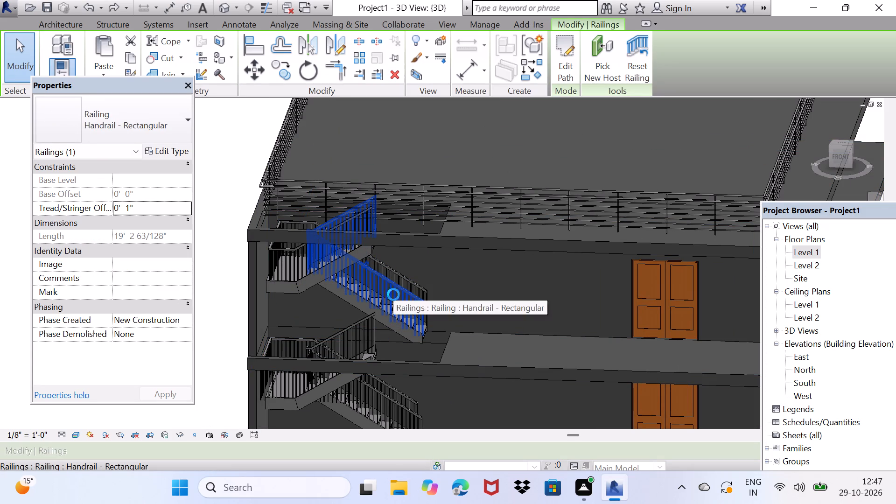
key(Left)
key(Left)
key(Left)
key(grave)
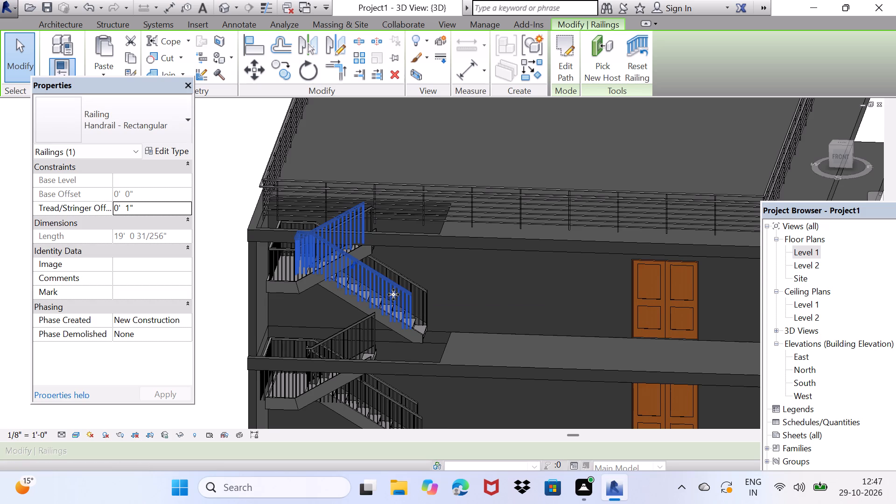
key(grave)
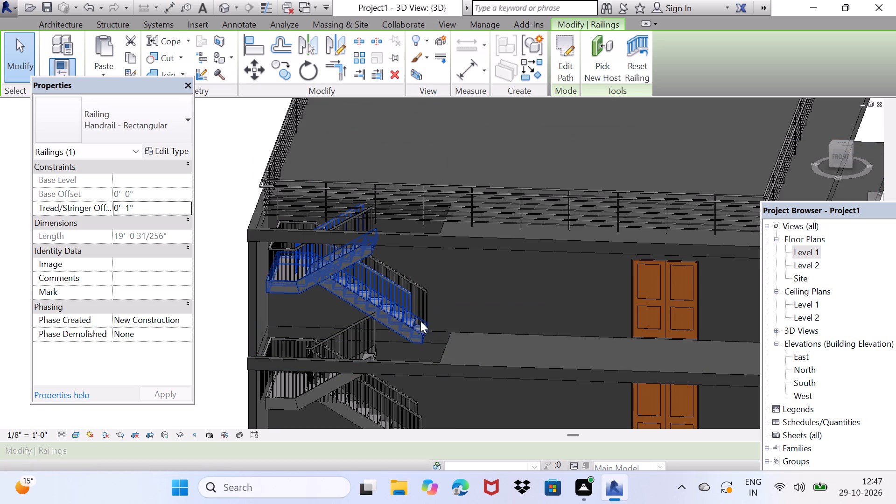
Nudge the upper stair, based on Level 2, along the wall toward the double doors.
click(420, 337)
key(Right)
key(Right)
key(Right)
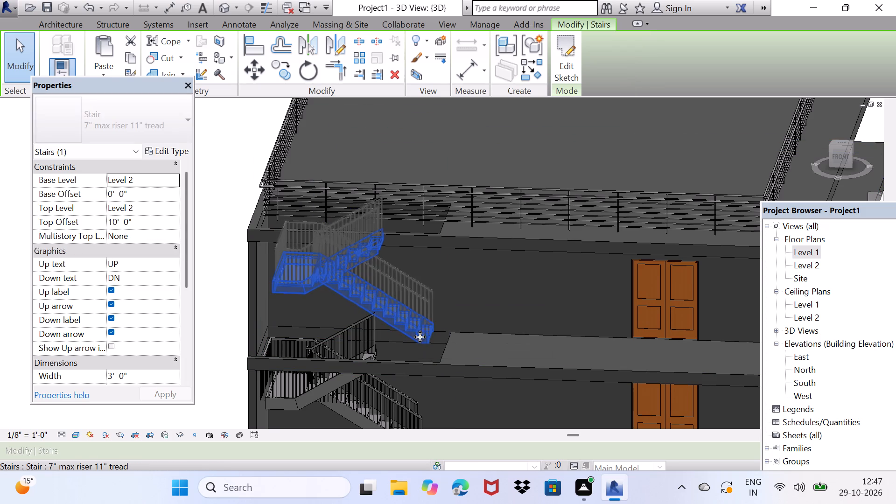
key(Right)
key(Right)
key(Right)
key(Right)
key(Right)
key(Right)
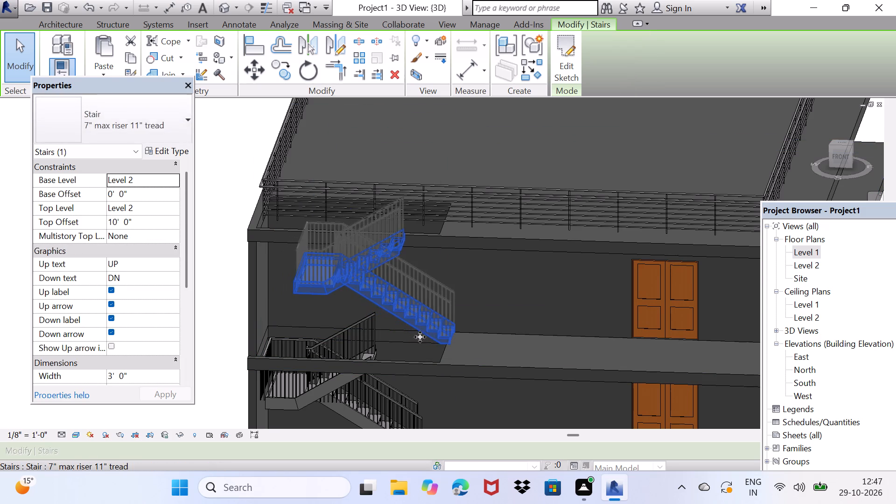
key(Right)
key(Right)
key(Left)
key(Left)
key(Right)
Nudge the upper stair outward from the building wall toward the front slab edge.
key(Down)
key(Down)
key(Down)
key(Down)
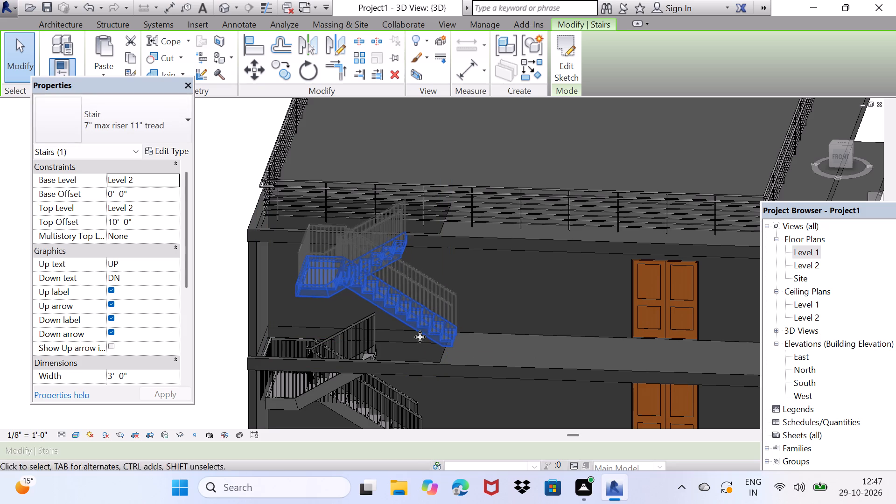
key(Down)
key(Down)
key(Down)
key(Down)
key(Down)
key(Down)
key(Down)
key(Down)
key(Down)
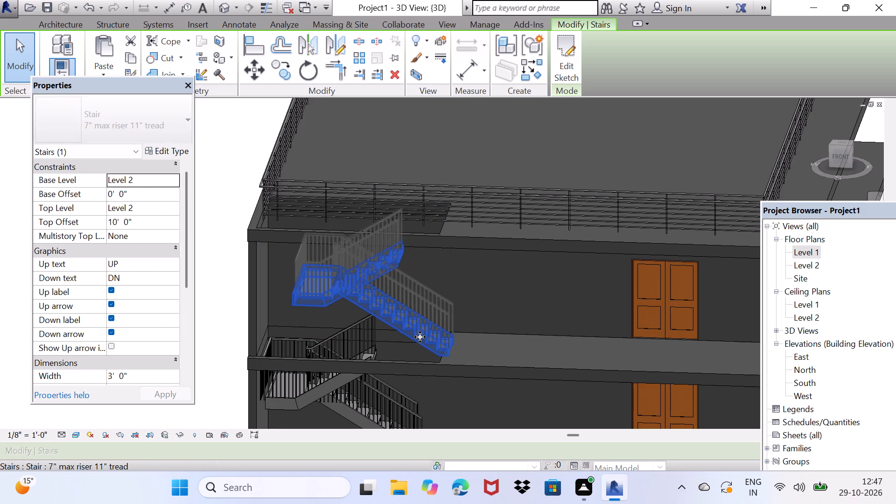
key(Down)
key(Down)
key(Down)
key(Down)
key(Down)
key(Down)
Fine-tune the upper stair's position along the wall, nudging it further toward the double doors and partway back.
key(Right)
key(Right)
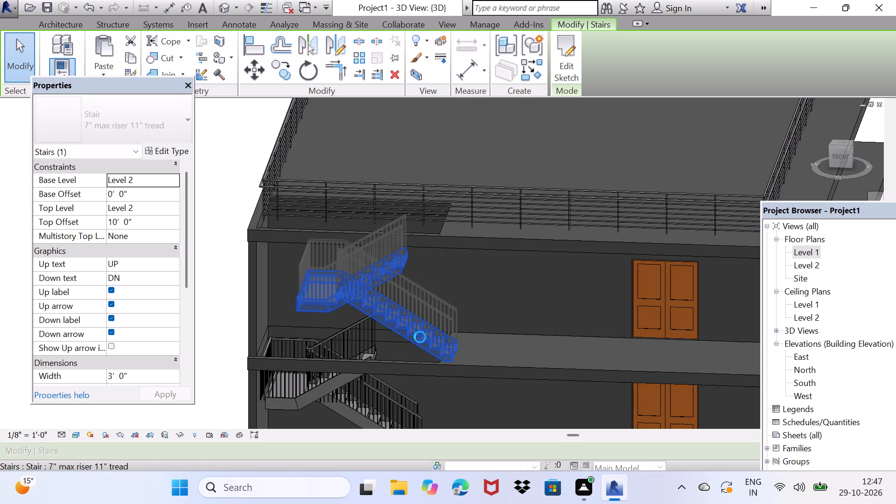
key(Right)
key(Right)
key(Right)
key(Right)
key(Right)
key(Right)
key(Right)
key(Right)
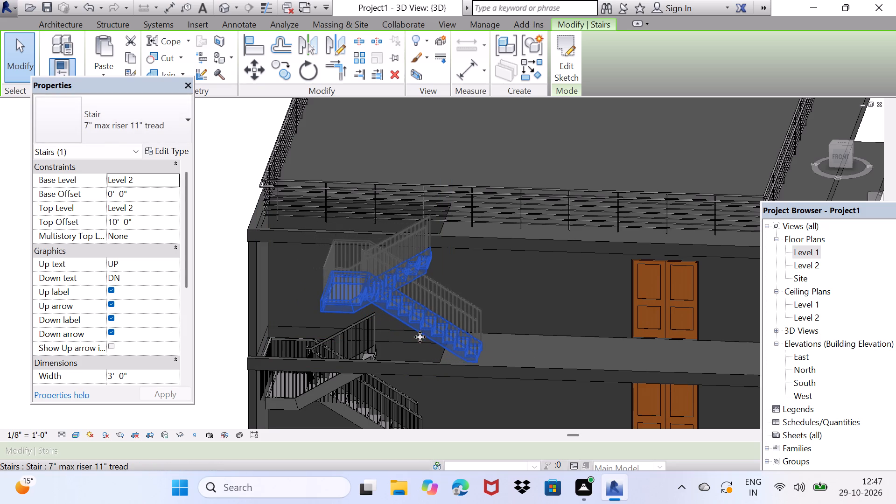
key(Left)
key(Left)
key(Left)
key(Left)
key(Left)
key(Left)
key(Left)
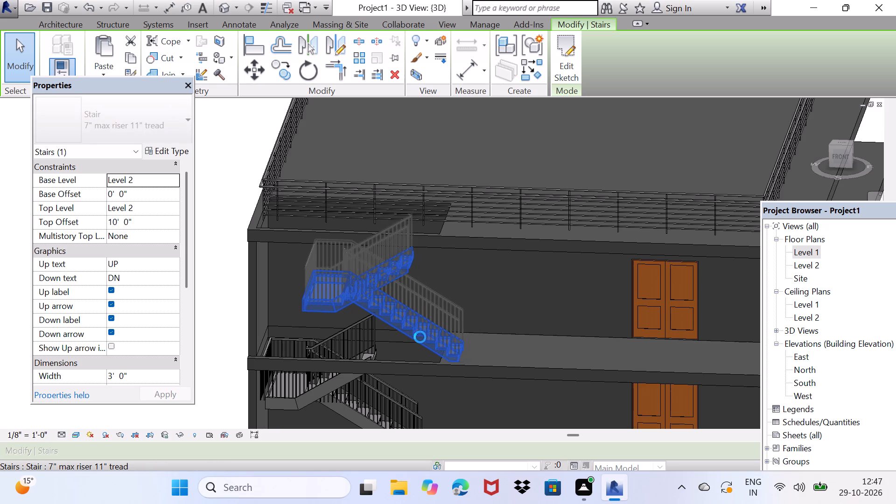
key(Left)
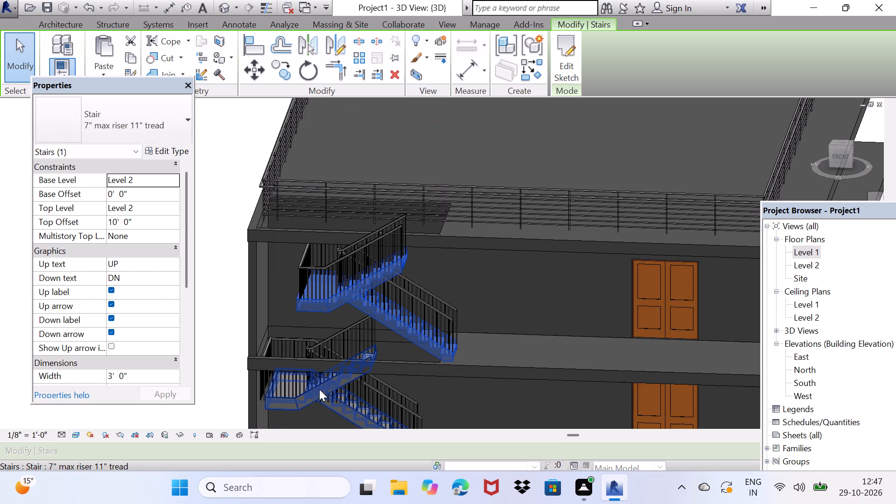
Nudge the lower stair, based on Level 1, 22 increments along the wall toward the double doors.
click(304, 403)
key(Right)
key(Right)
key(Right)
key(Right)
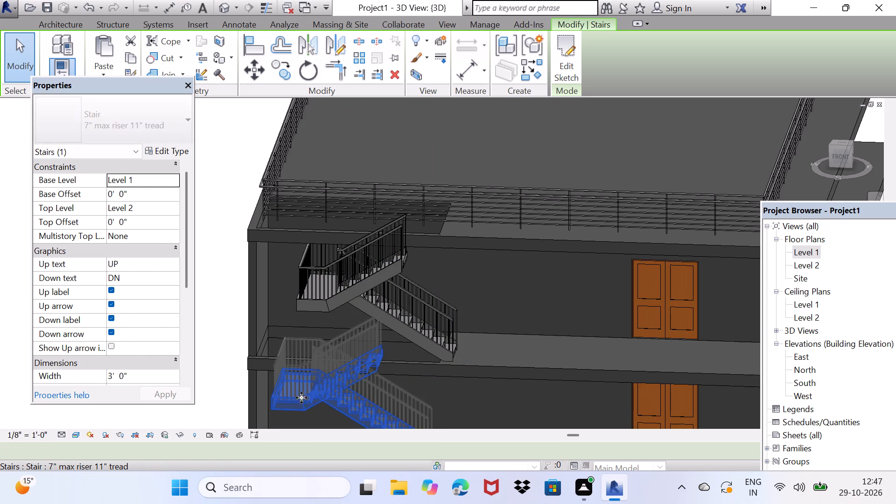
key(Right)
key(Right)
key(Right)
key(Right)
key(Right)
key(Right)
key(Right)
key(Right)
key(Right)
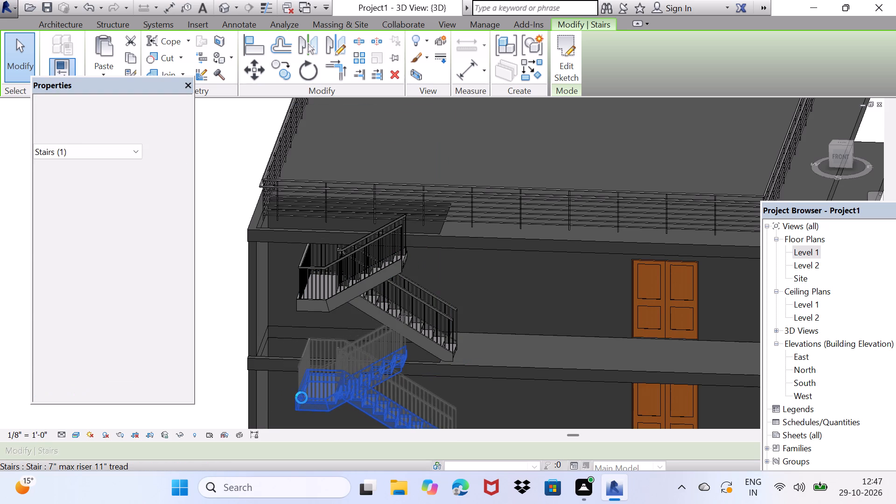
key(Right)
key(Right)
key(Right)
key(Right)
key(Right)
key(Right)
key(Right)
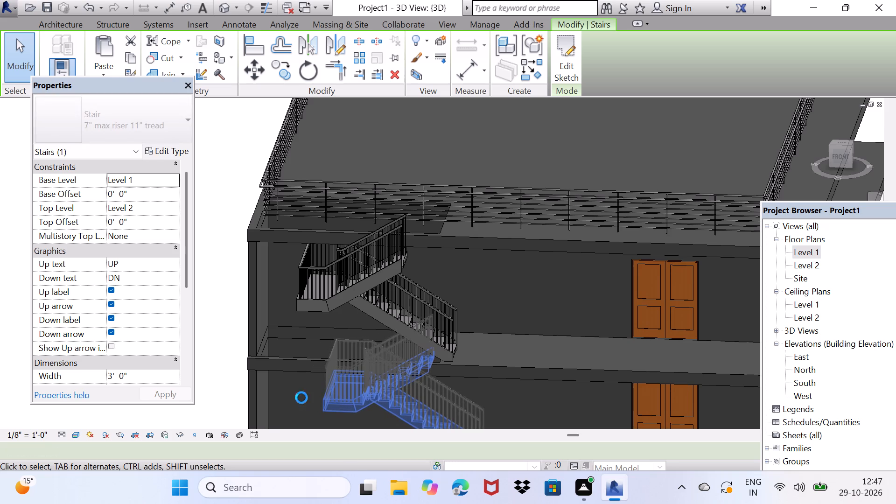
key(Right)
key(Right)
key(Escape)
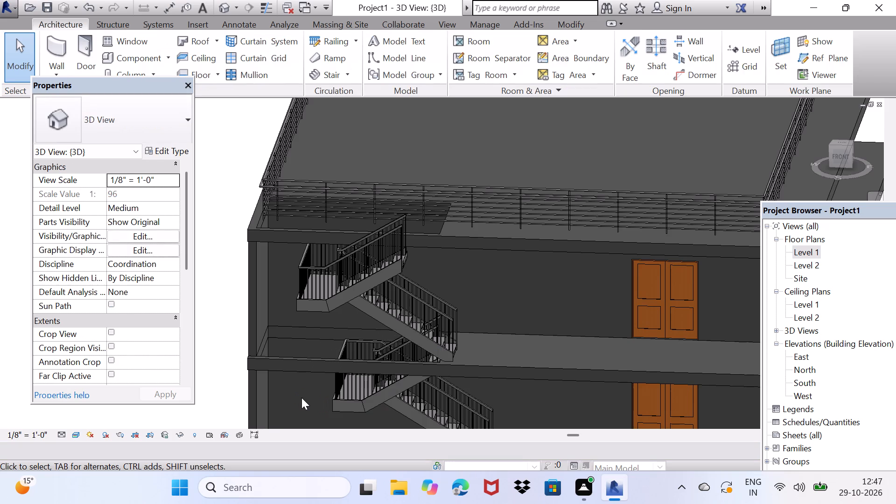
Examine the repositioned stairs, railings and slab openings from the front and right side of the building.
scroll(269, 369, down, 3)
scroll(355, 340, down, 2)
middle_drag(396, 379, 350, 372)
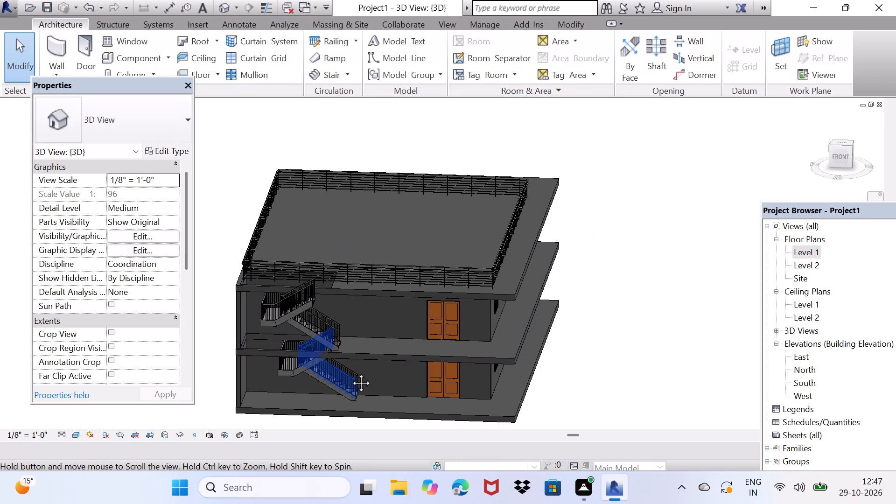
middle_drag(350, 372, 276, 368)
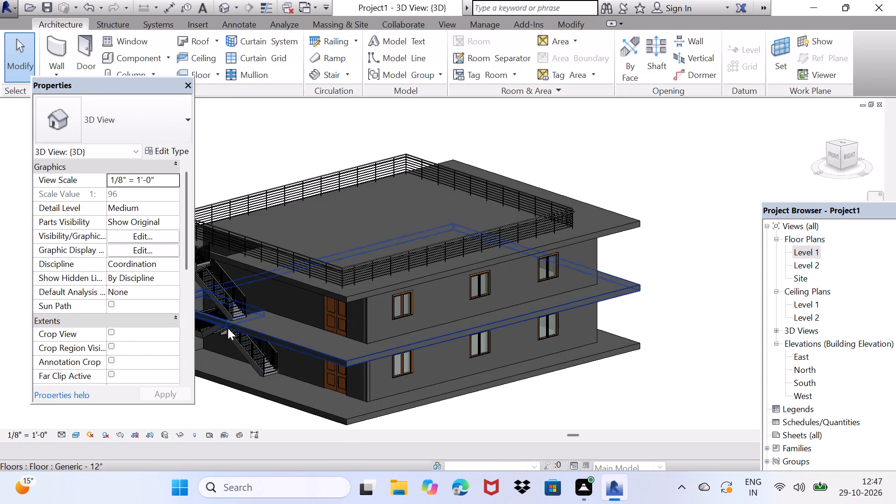
drag(575, 420, 639, 392)
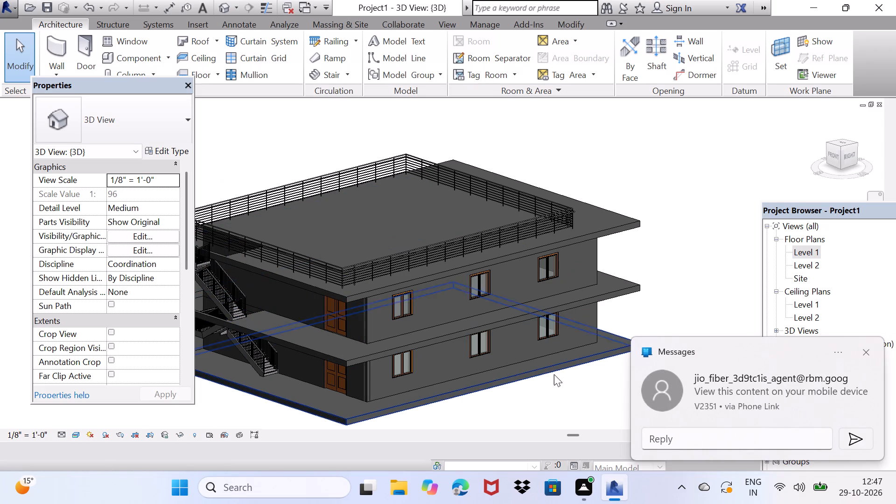
click(860, 349)
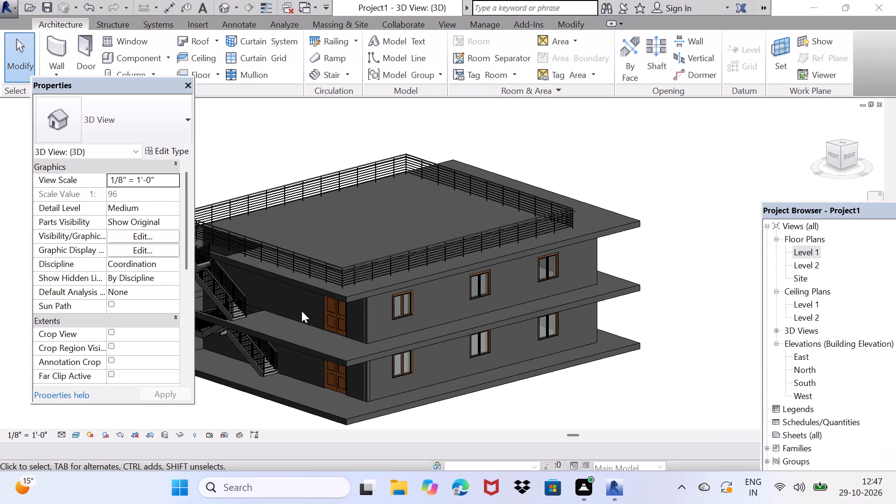
scroll(313, 319, down, 2)
middle_drag(336, 335, 462, 399)
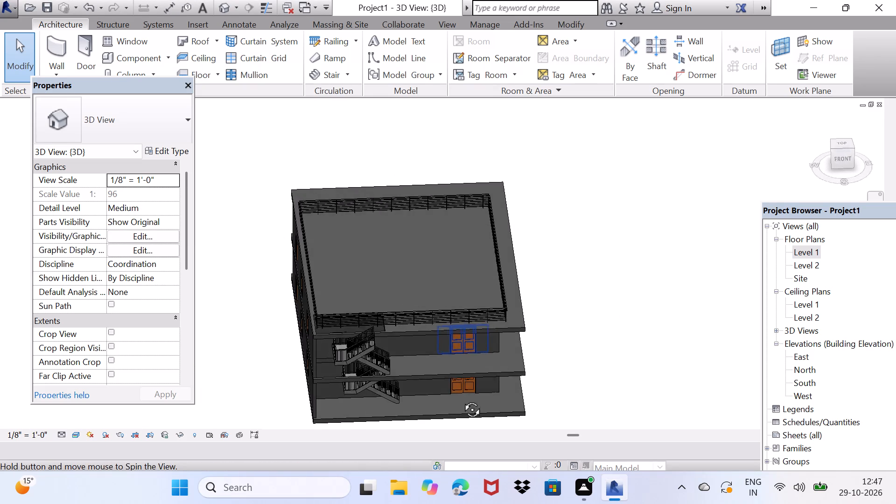
middle_drag(462, 399, 450, 315)
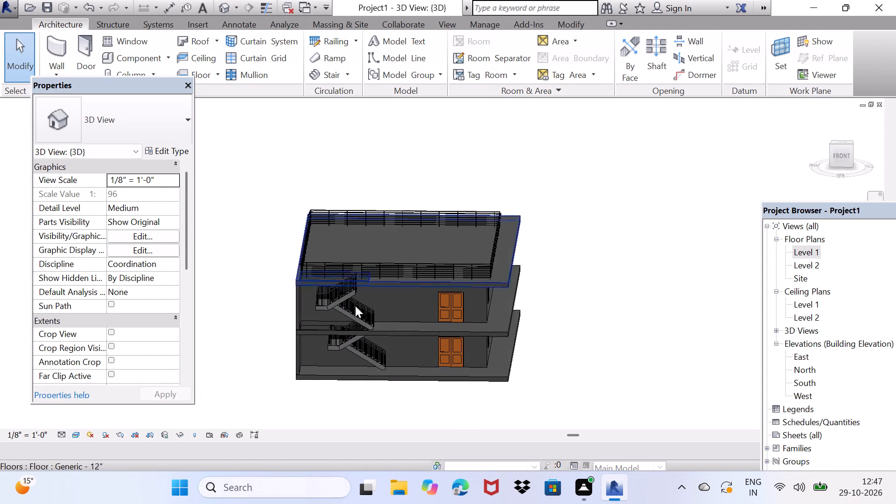
scroll(375, 320, up, 7)
scroll(359, 253, up, 6)
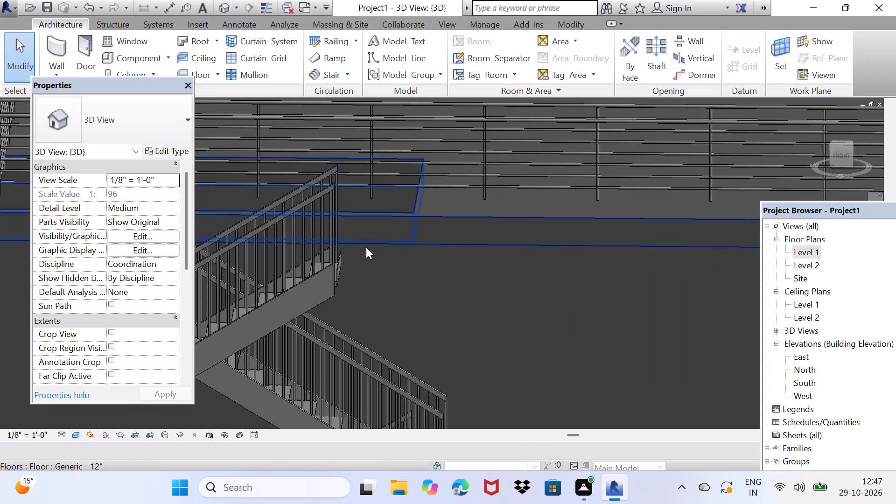
scroll(360, 251, down, 3)
scroll(395, 234, down, 6)
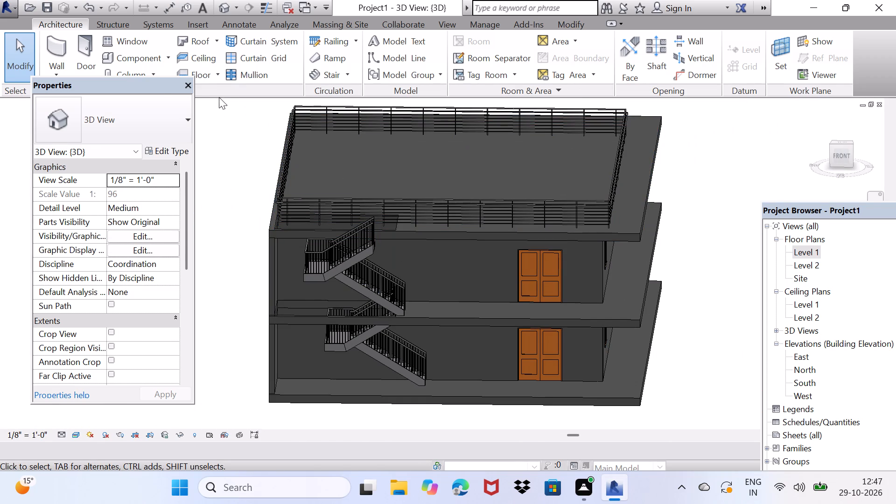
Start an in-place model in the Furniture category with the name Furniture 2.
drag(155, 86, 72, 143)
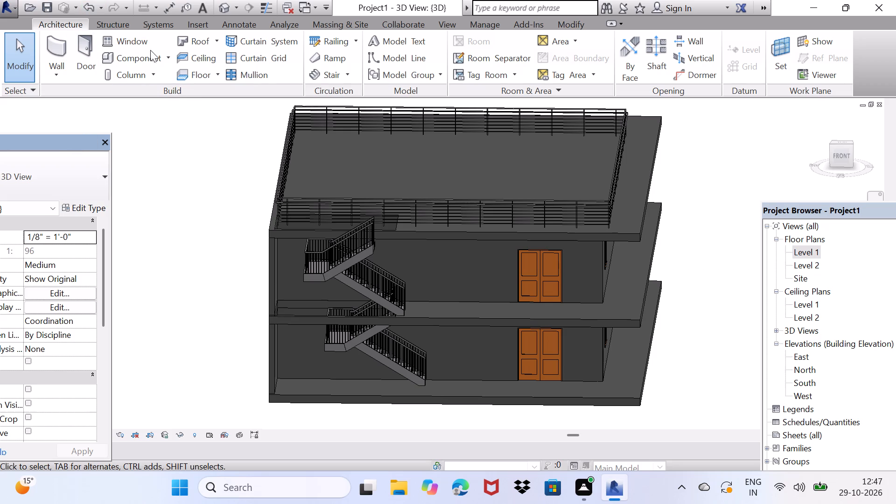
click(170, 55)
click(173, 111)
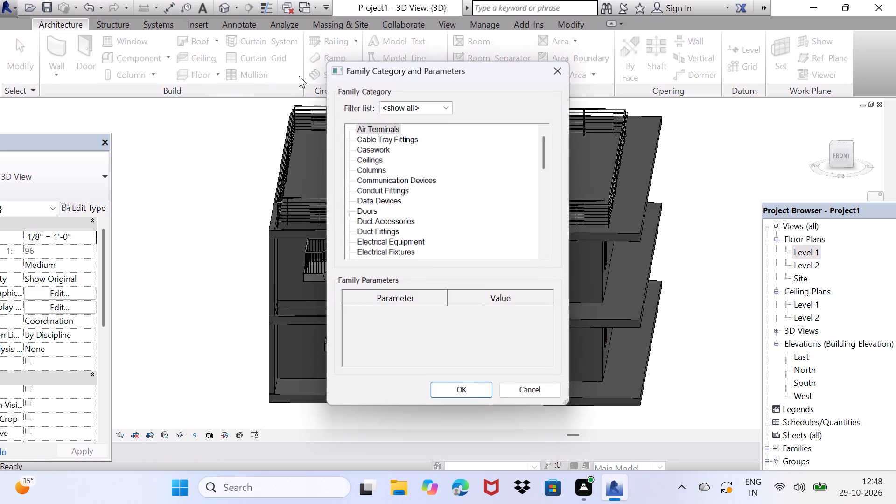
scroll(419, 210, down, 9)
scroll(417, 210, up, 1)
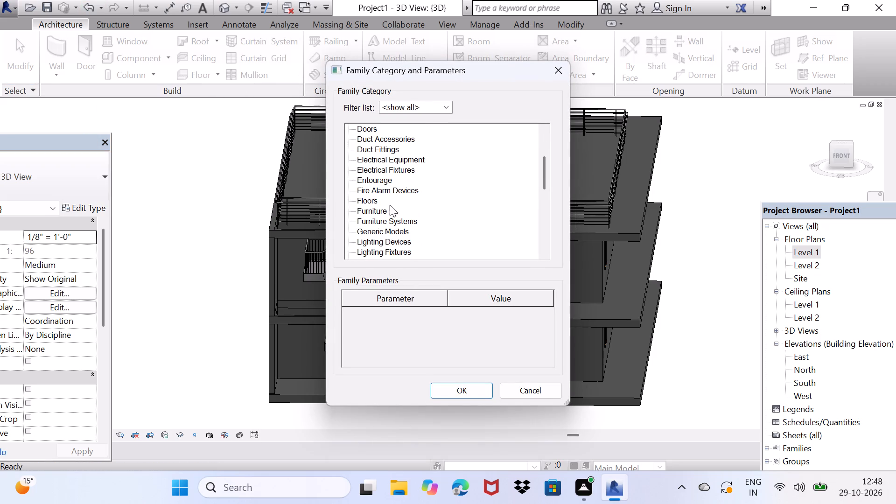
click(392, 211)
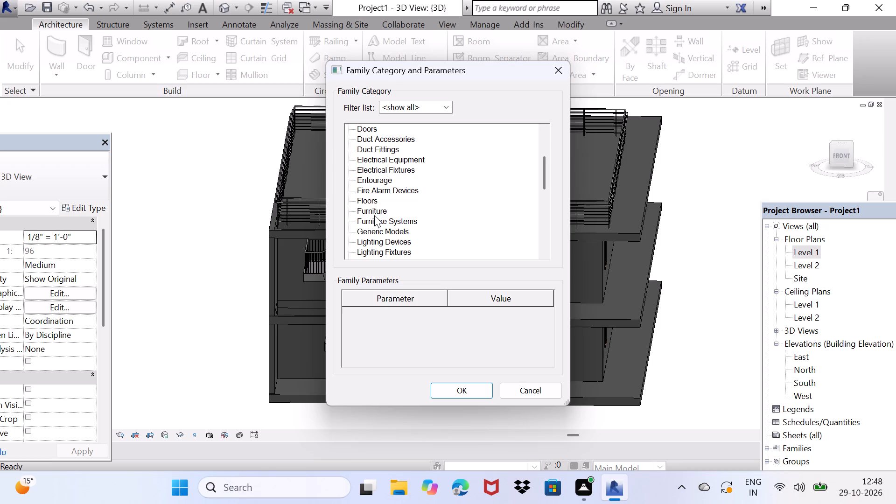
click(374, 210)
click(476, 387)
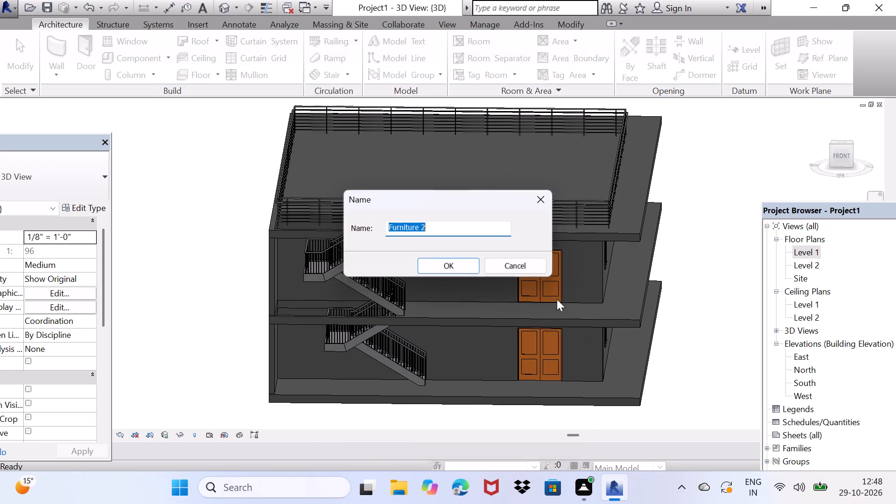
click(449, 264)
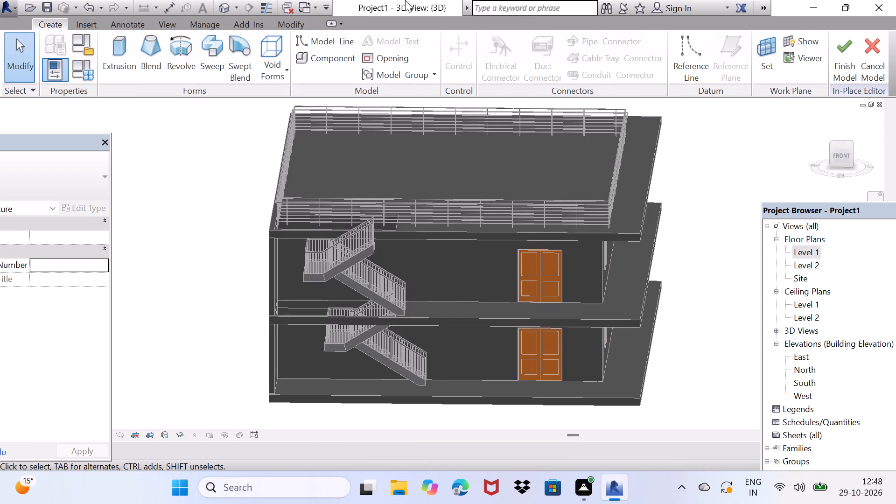
Show the active work plane and select its grid at the end wall of the lower storey.
click(798, 46)
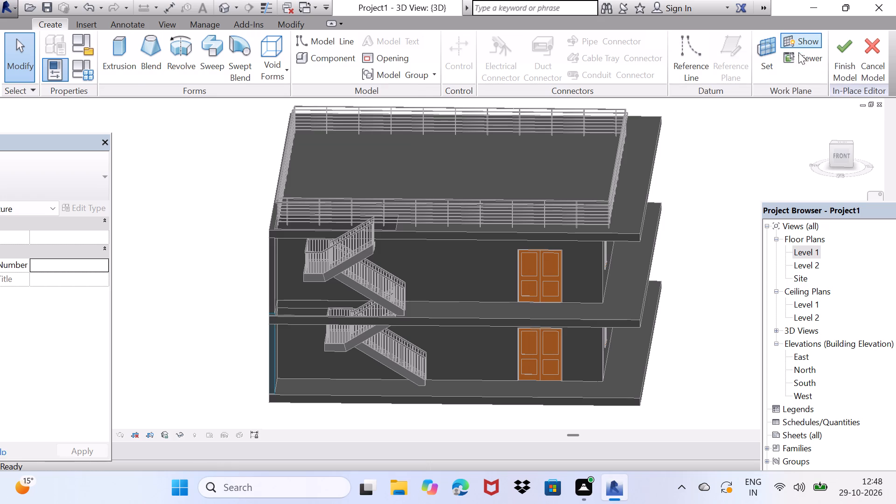
click(276, 386)
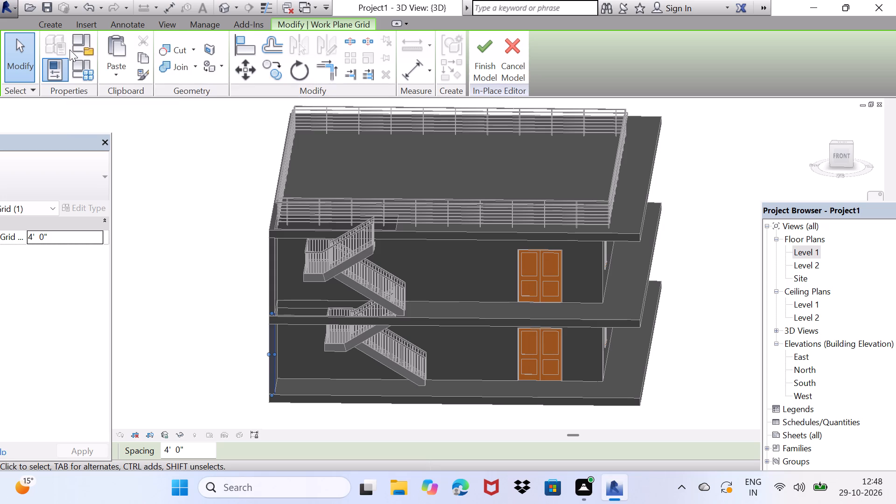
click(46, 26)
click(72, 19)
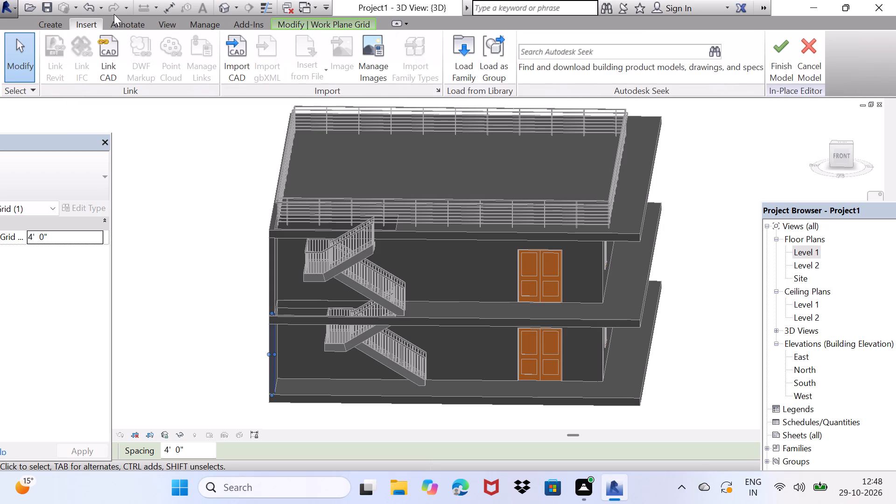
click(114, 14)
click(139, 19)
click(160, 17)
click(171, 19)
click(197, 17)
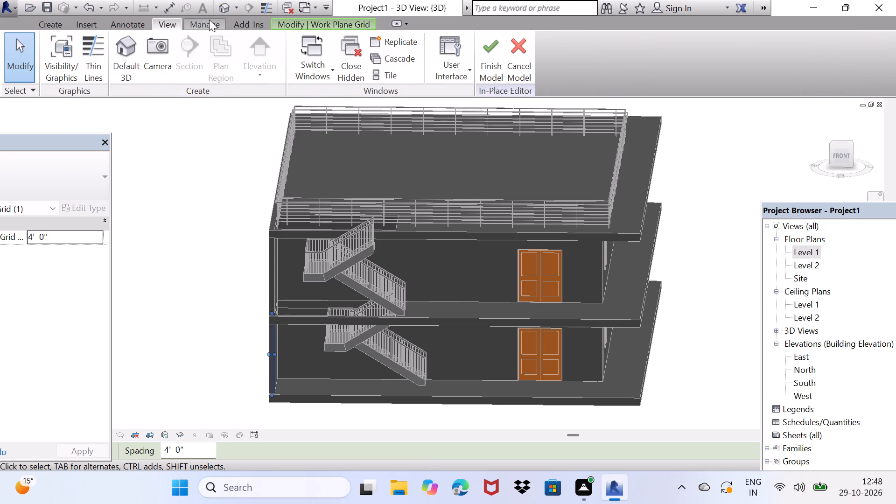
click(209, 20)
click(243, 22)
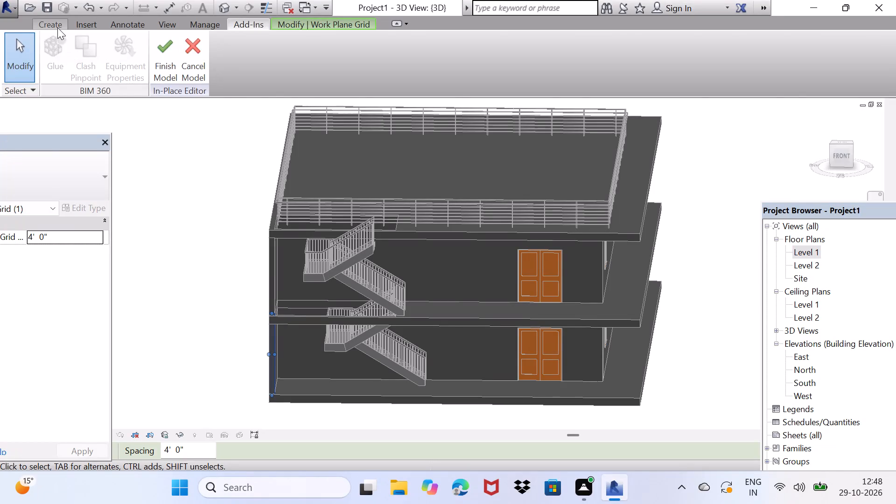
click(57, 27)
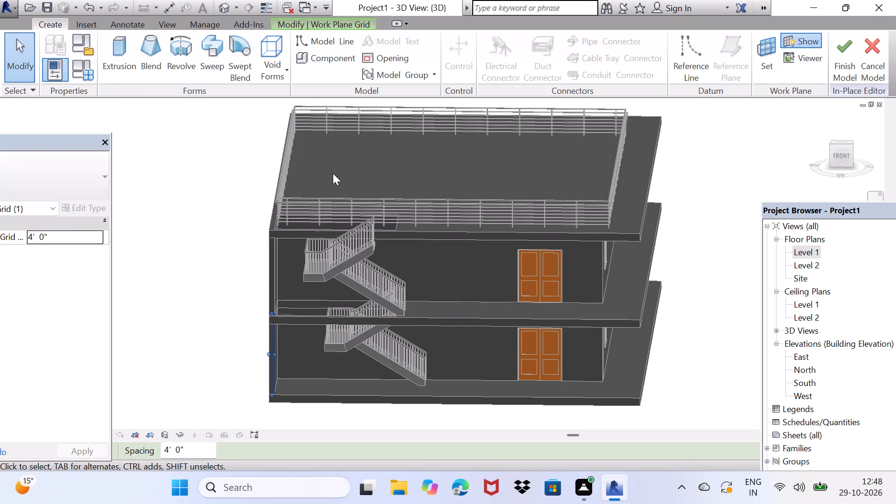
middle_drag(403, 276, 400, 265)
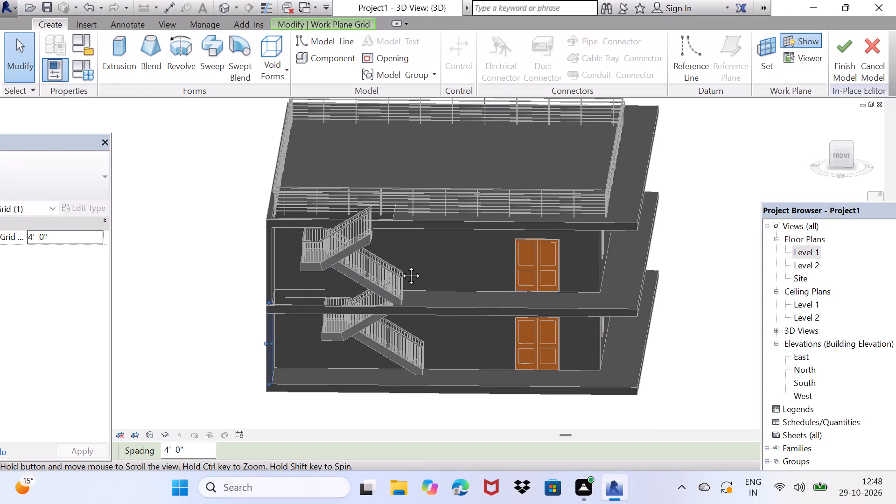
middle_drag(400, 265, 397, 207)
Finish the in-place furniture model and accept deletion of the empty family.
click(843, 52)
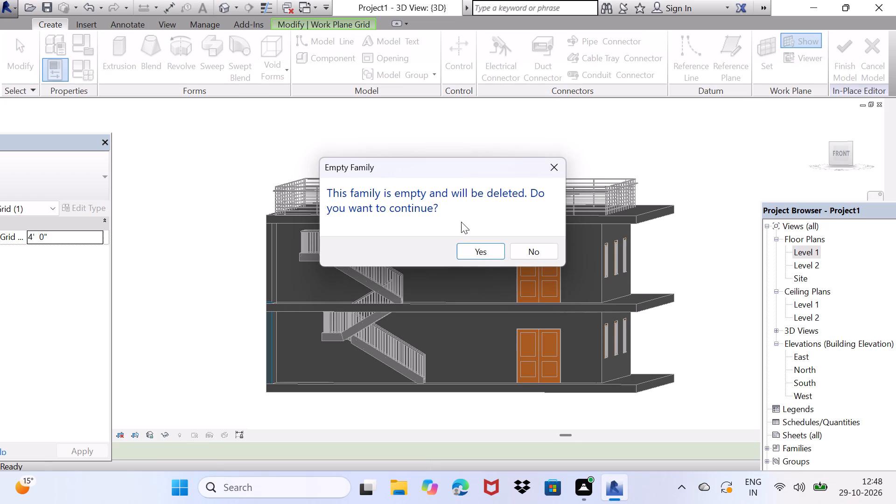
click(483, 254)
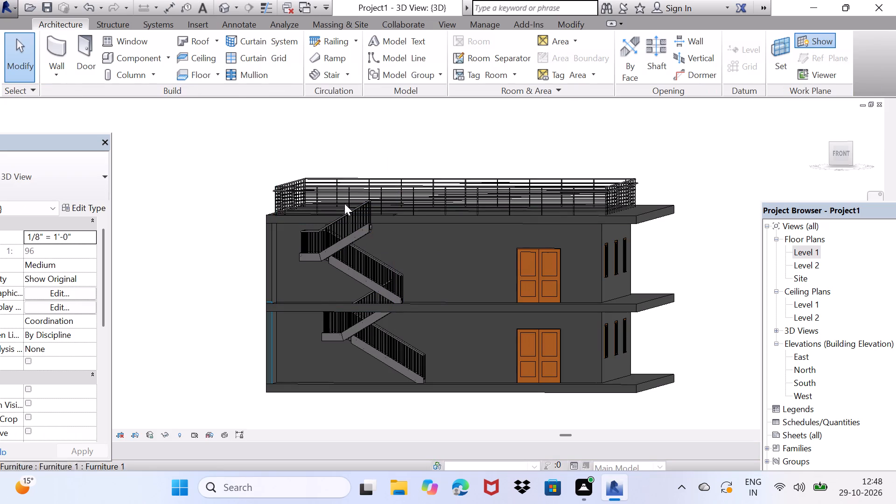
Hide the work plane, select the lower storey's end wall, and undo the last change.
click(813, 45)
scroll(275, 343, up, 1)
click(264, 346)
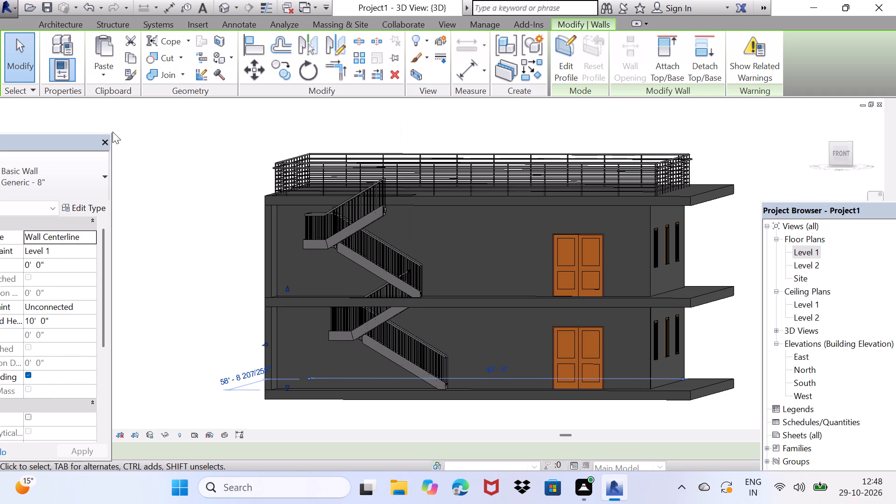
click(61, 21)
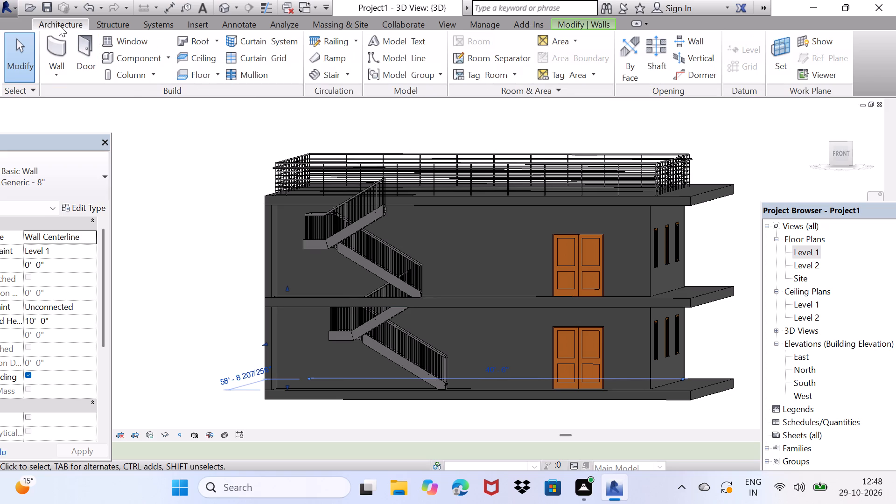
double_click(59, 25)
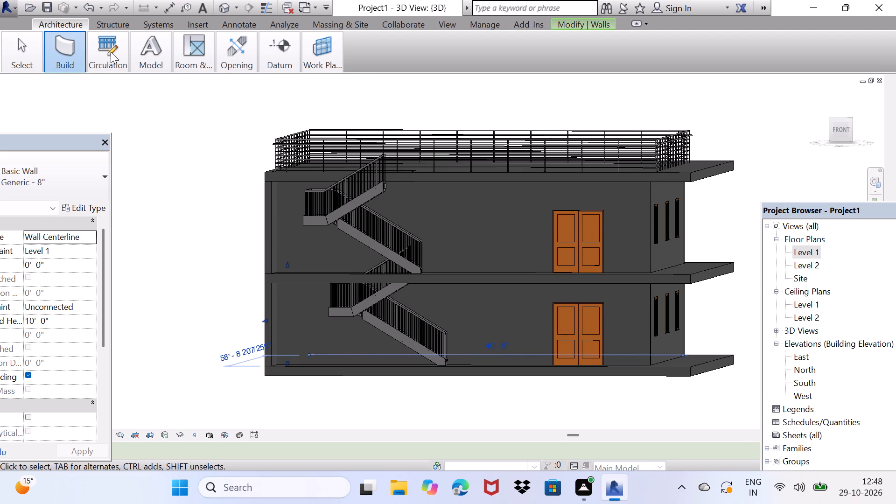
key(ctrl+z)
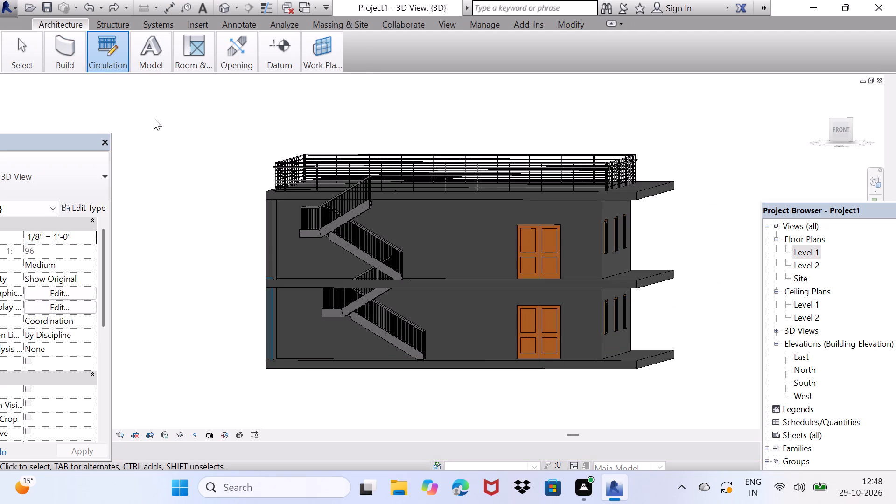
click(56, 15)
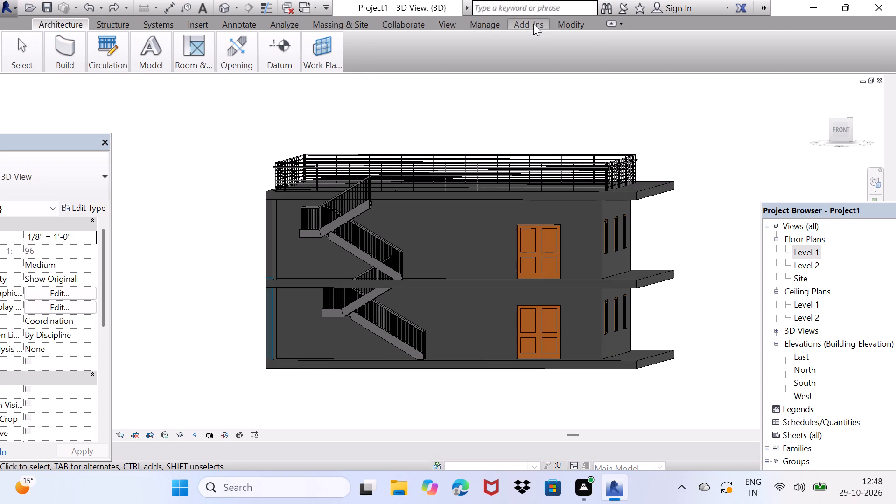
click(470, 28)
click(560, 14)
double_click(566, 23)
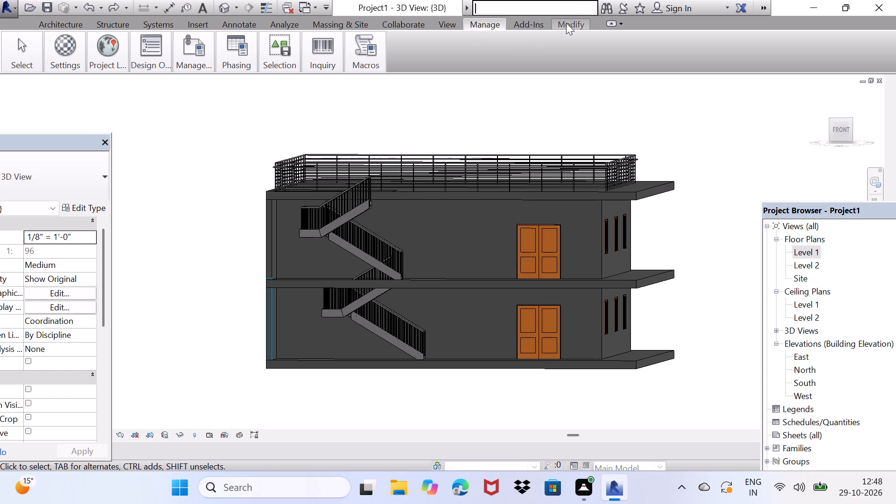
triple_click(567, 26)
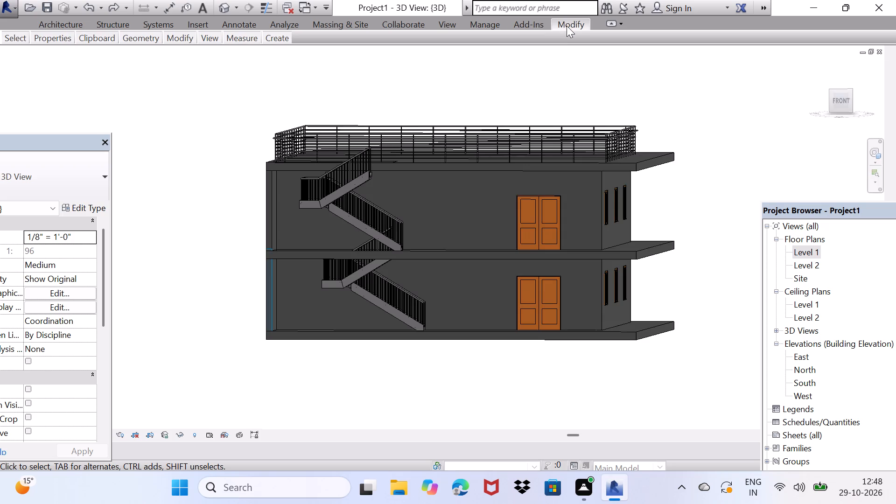
Restore the full ribbon display.
double_click(567, 26)
double_click(567, 26)
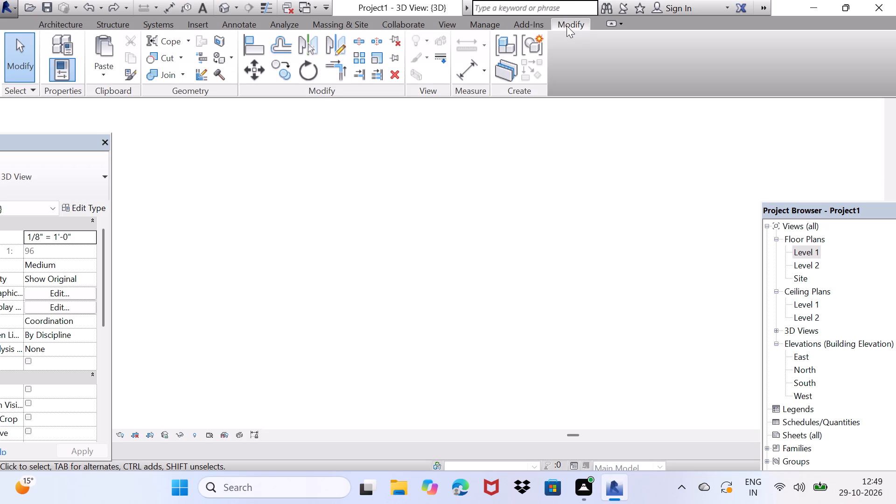
click(567, 26)
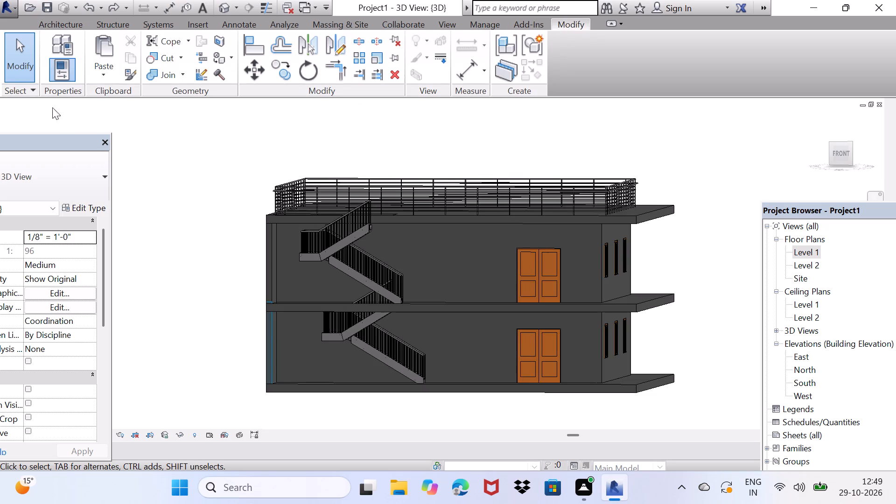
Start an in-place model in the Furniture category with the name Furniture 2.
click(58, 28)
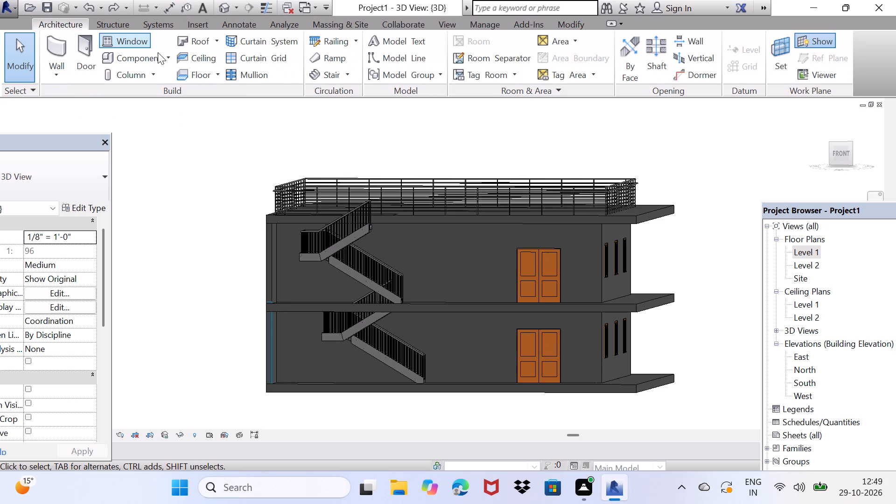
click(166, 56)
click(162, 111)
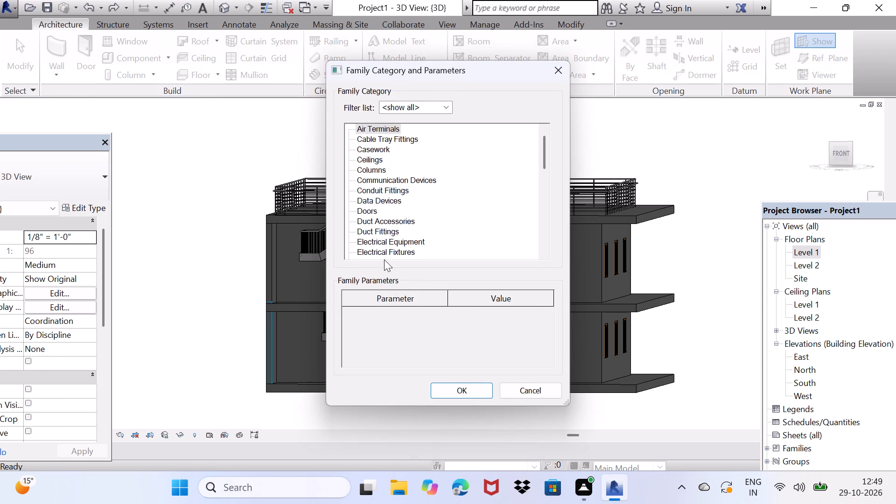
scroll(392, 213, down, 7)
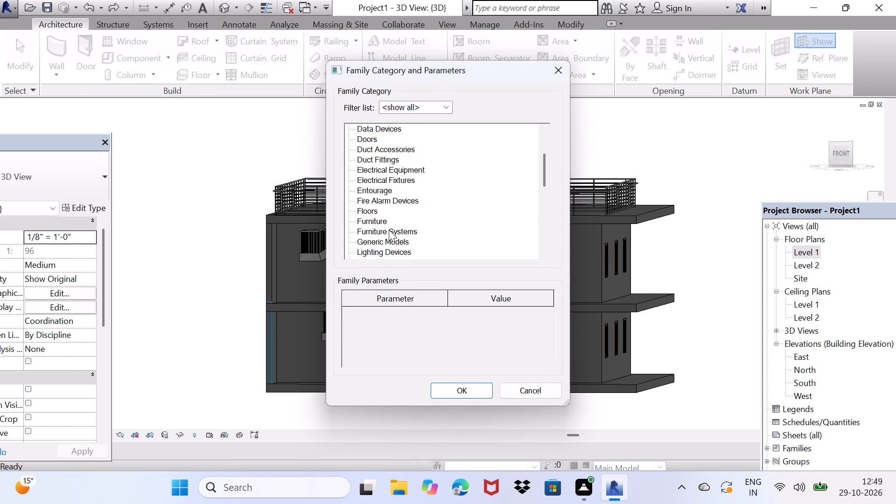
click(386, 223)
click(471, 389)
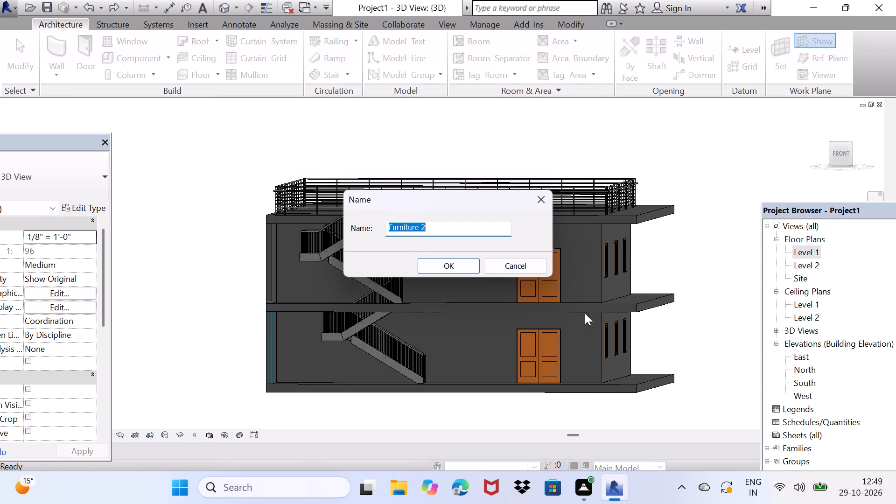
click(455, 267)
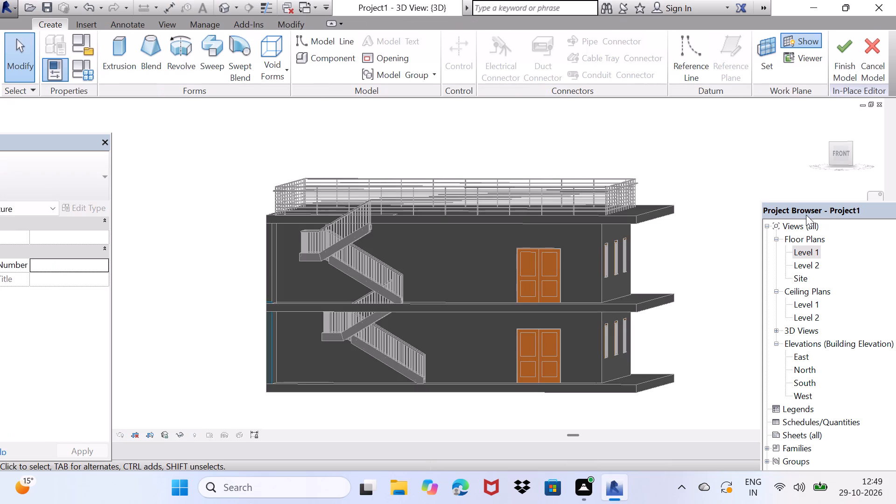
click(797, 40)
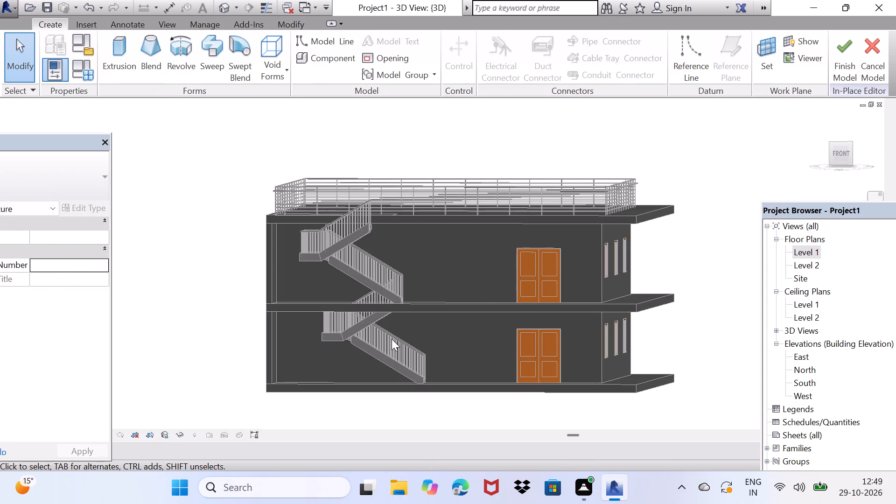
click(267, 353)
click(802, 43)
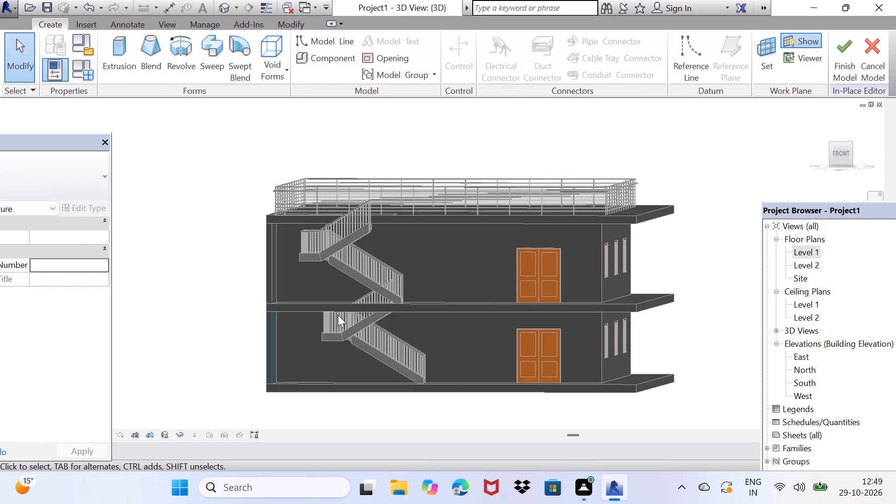
Select the work plane grid at the lower storey's end wall and stretch it past the stairs and up to the roof slab.
click(263, 336)
scroll(270, 339, up, 6)
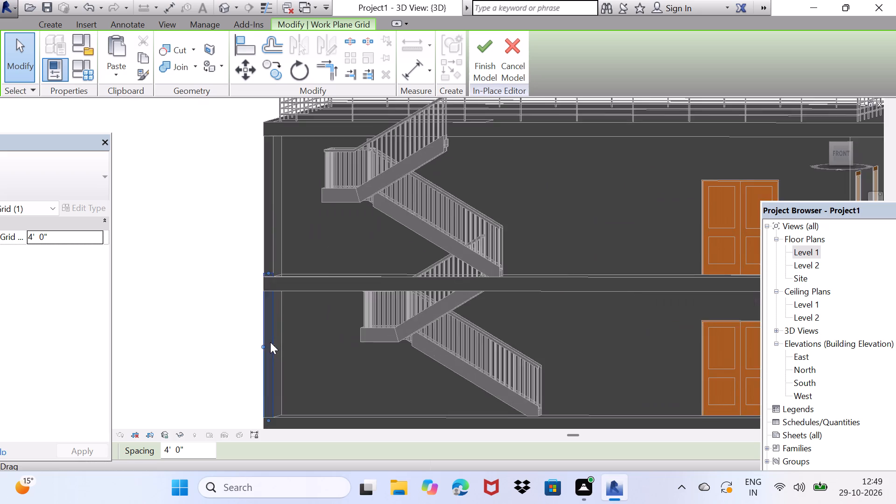
middle_drag(278, 346, 292, 272)
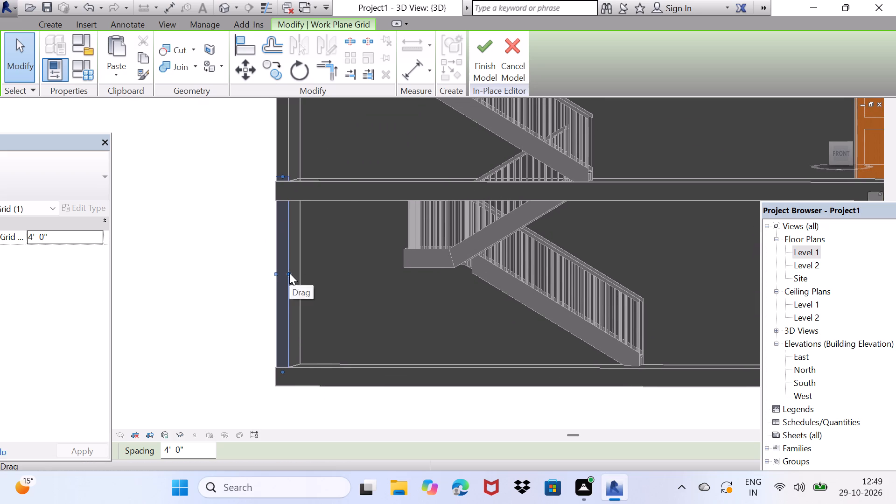
click(289, 273)
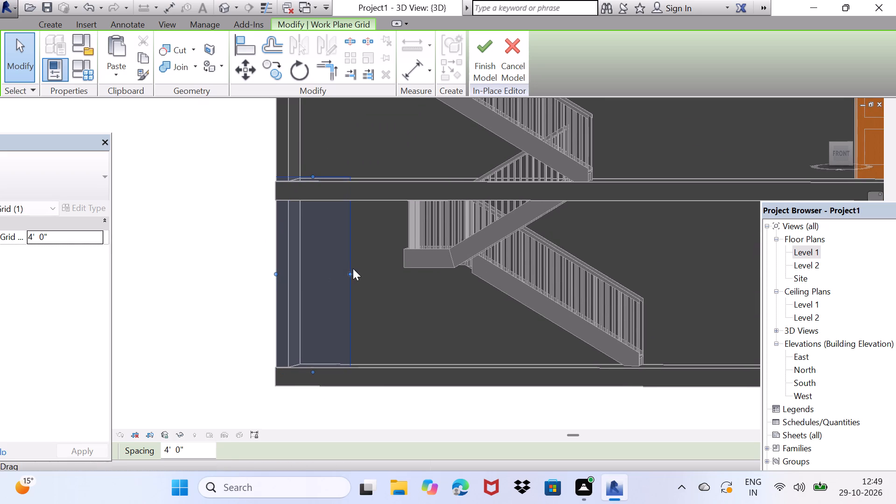
drag(350, 273, 517, 282)
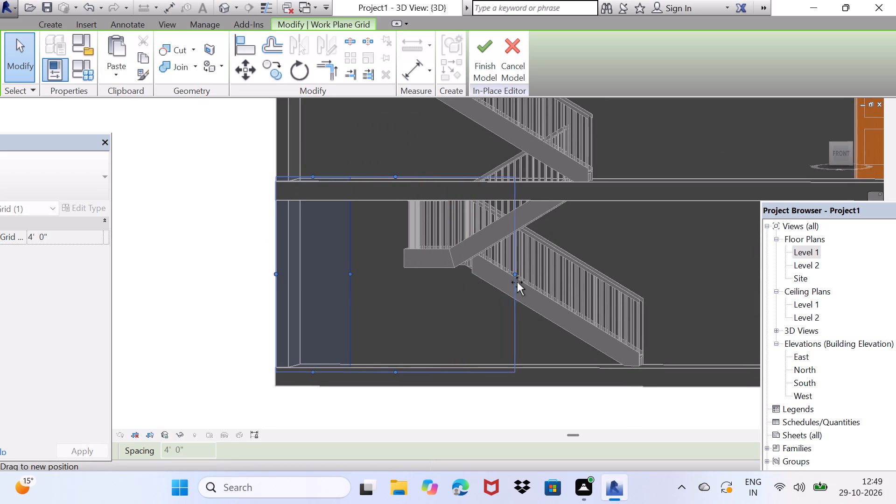
drag(517, 282, 598, 284)
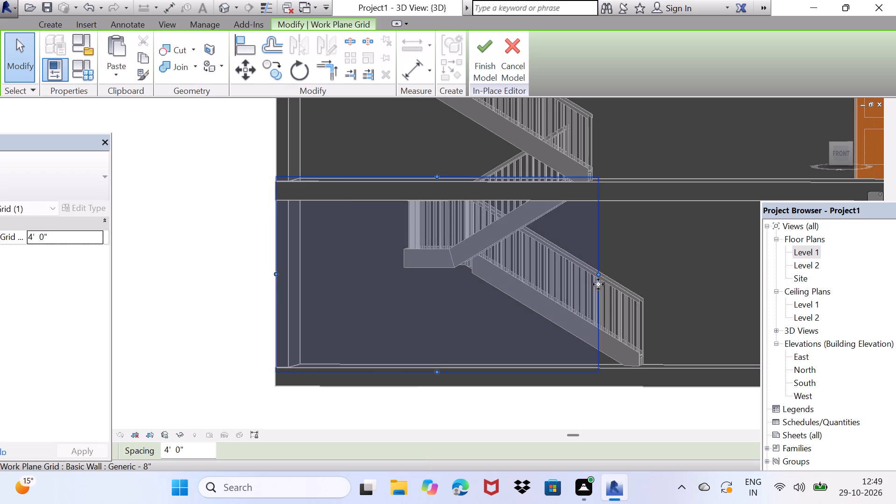
scroll(598, 284, down, 1)
middle_drag(569, 264, 526, 355)
scroll(538, 319, down, 1)
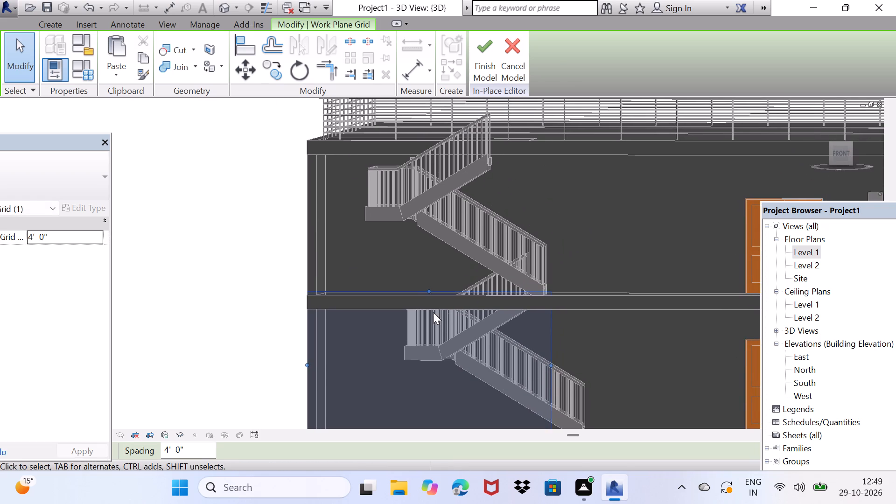
drag(429, 291, 425, 157)
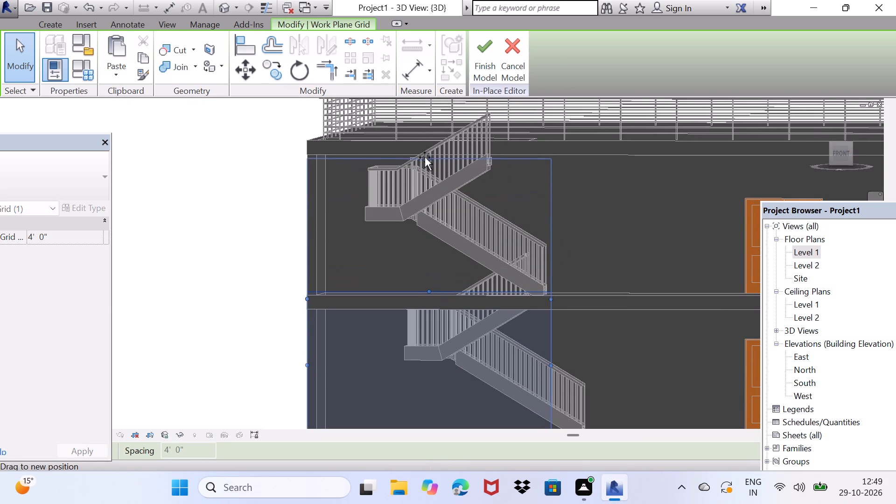
drag(425, 157, 425, 140)
scroll(419, 175, down, 1)
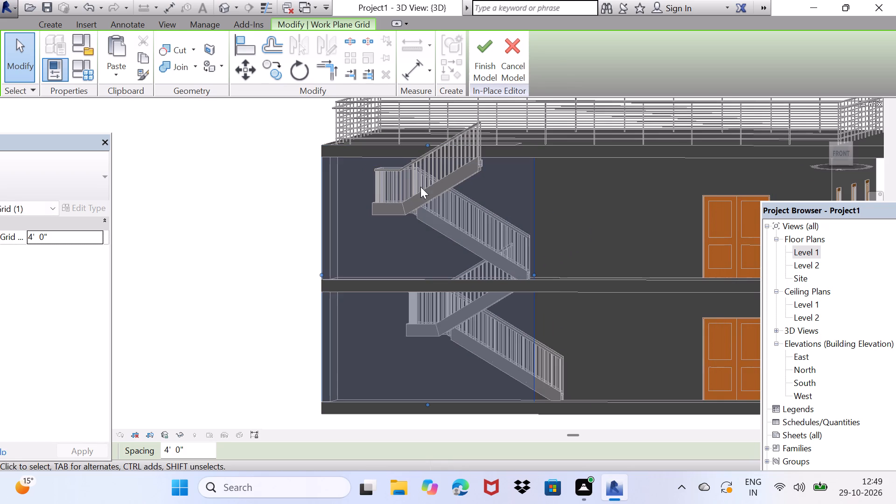
middle_drag(378, 241, 351, 226)
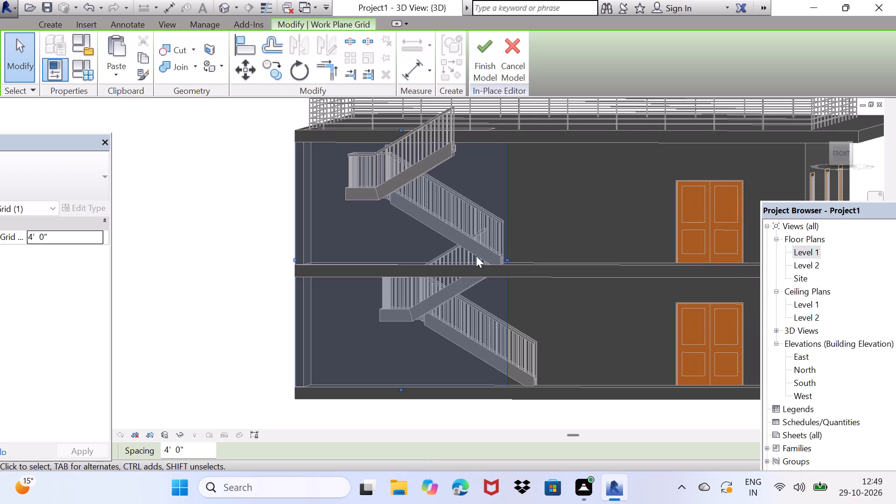
drag(508, 257, 574, 253)
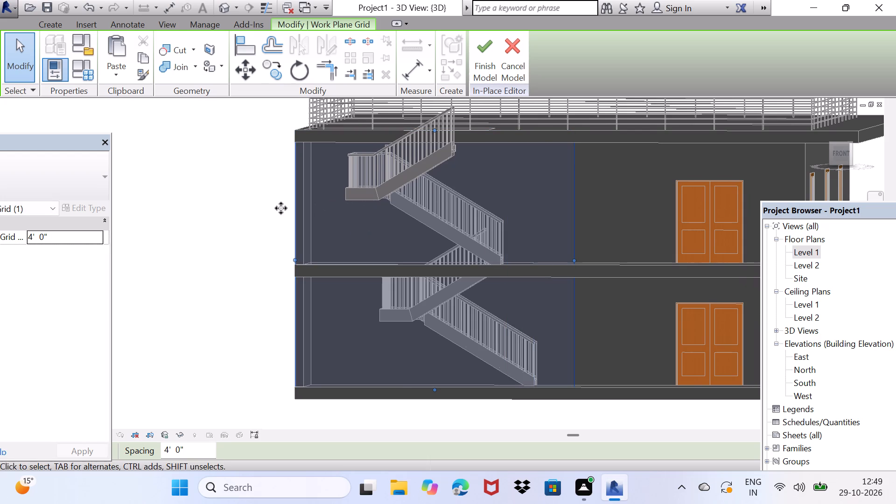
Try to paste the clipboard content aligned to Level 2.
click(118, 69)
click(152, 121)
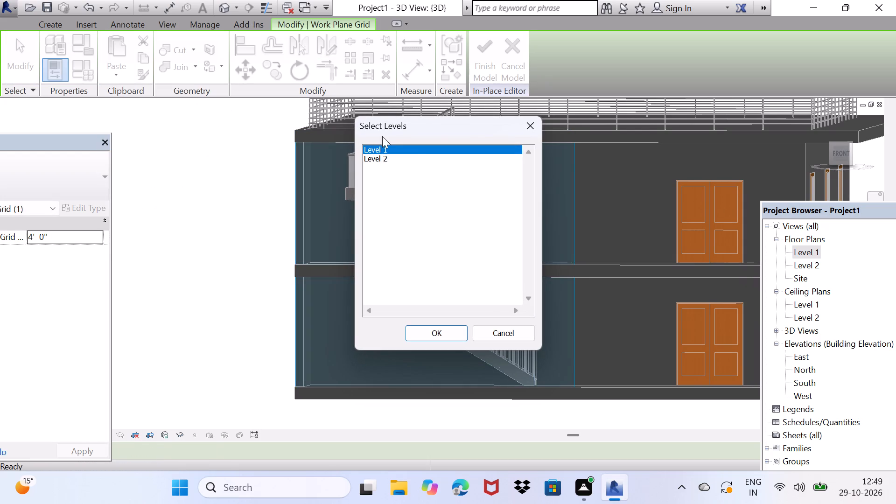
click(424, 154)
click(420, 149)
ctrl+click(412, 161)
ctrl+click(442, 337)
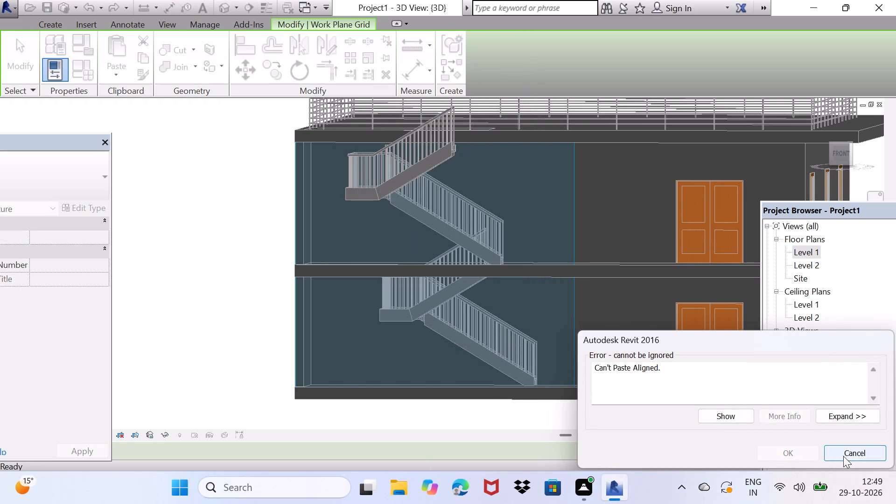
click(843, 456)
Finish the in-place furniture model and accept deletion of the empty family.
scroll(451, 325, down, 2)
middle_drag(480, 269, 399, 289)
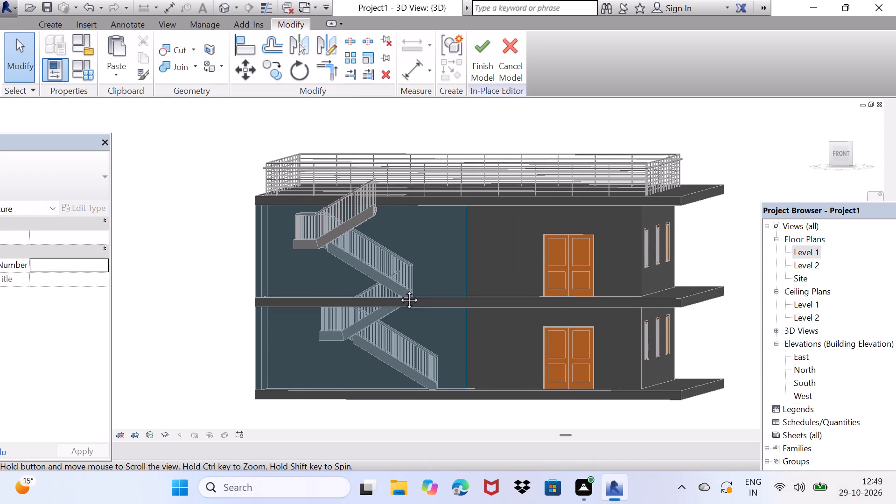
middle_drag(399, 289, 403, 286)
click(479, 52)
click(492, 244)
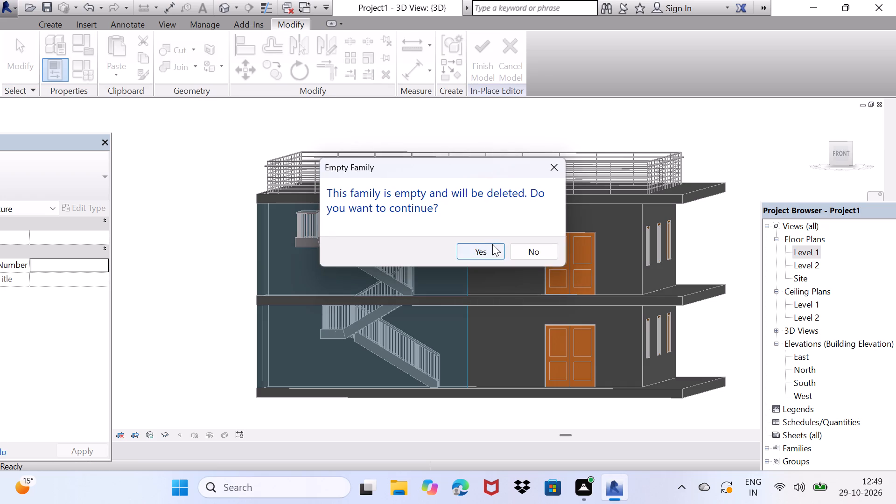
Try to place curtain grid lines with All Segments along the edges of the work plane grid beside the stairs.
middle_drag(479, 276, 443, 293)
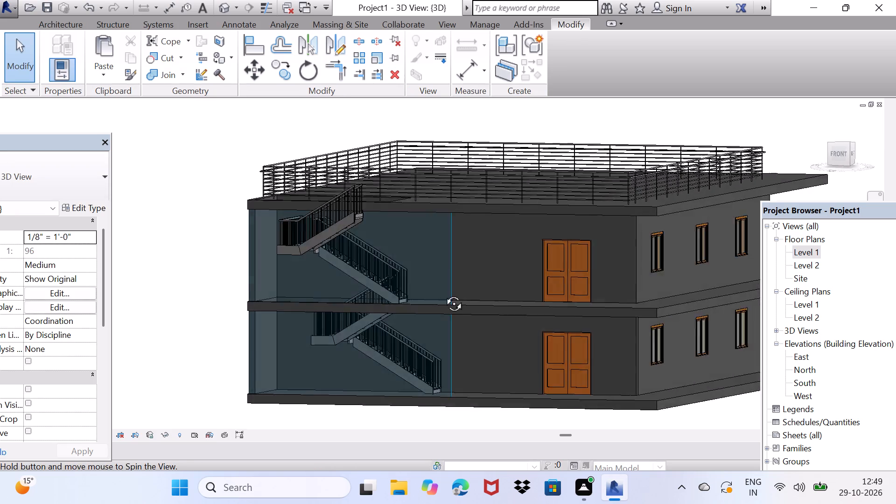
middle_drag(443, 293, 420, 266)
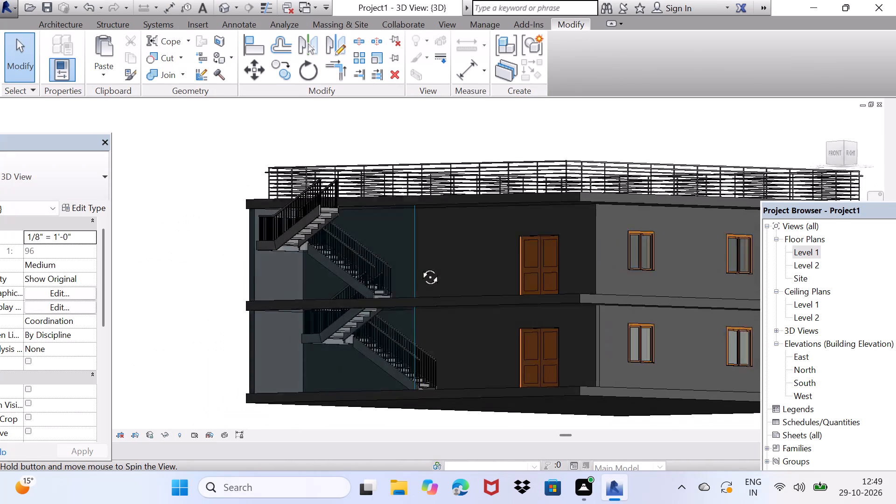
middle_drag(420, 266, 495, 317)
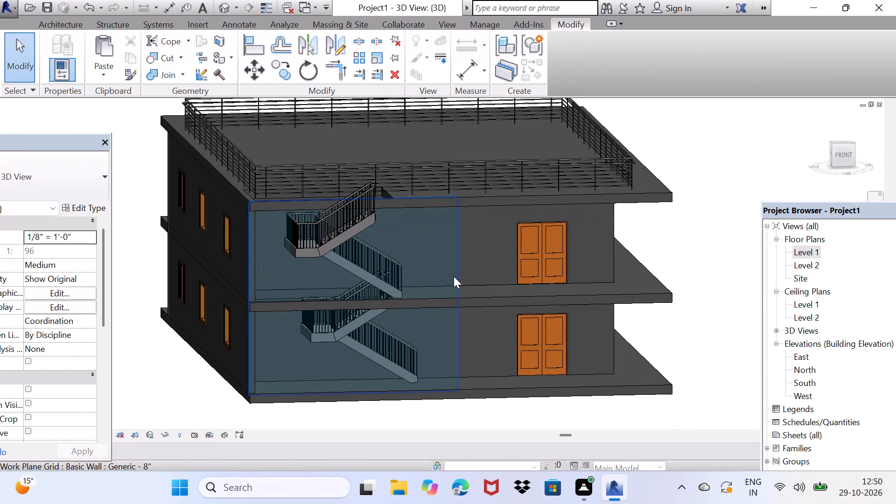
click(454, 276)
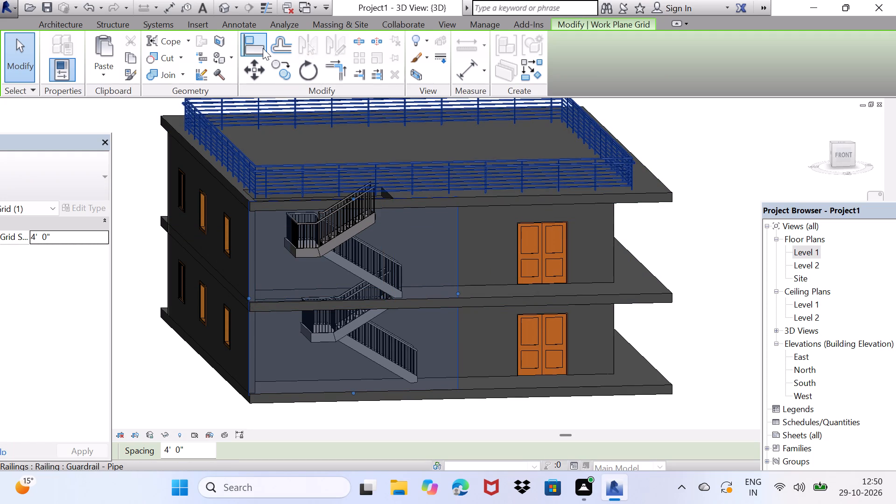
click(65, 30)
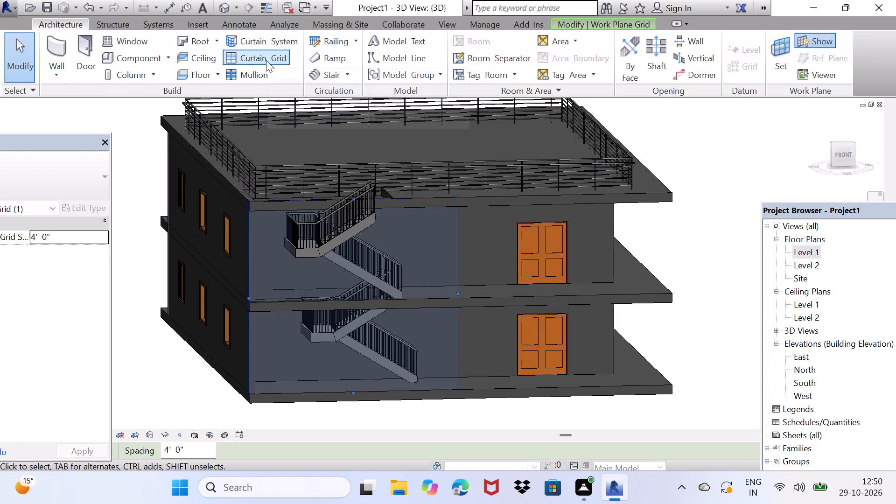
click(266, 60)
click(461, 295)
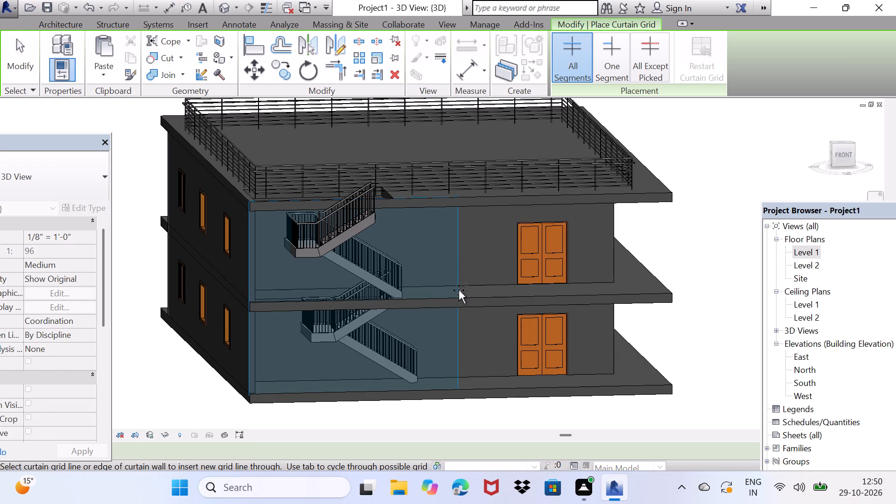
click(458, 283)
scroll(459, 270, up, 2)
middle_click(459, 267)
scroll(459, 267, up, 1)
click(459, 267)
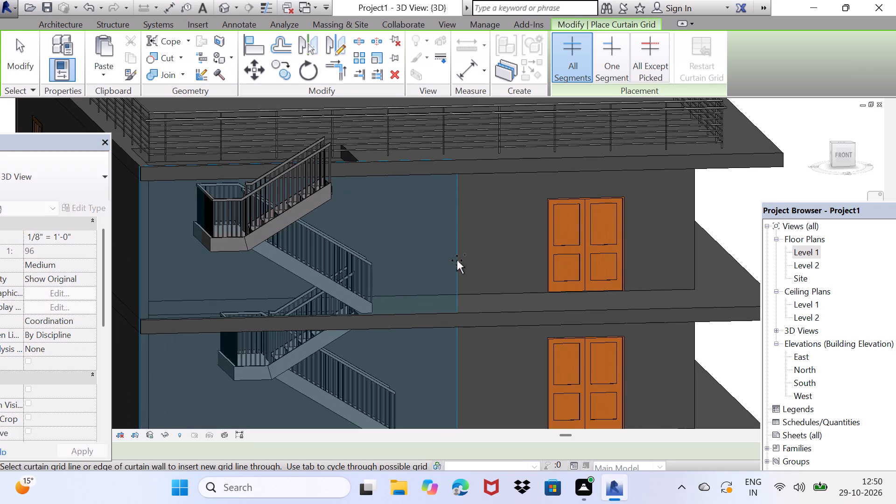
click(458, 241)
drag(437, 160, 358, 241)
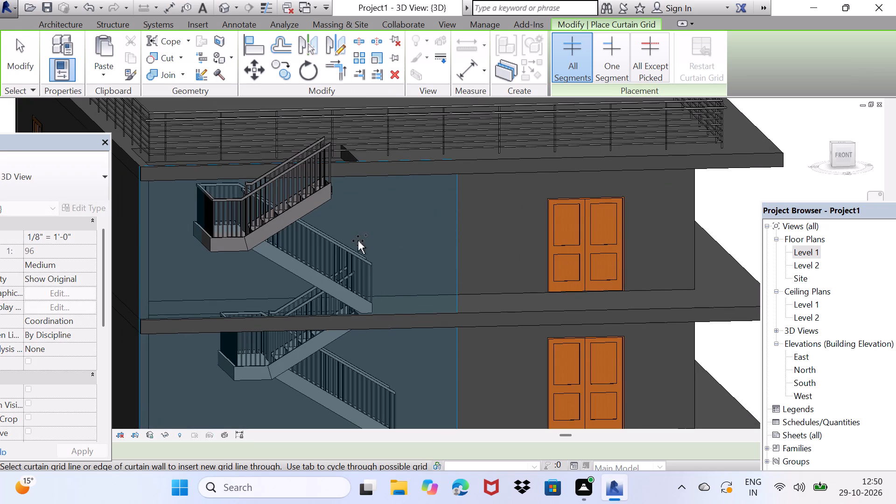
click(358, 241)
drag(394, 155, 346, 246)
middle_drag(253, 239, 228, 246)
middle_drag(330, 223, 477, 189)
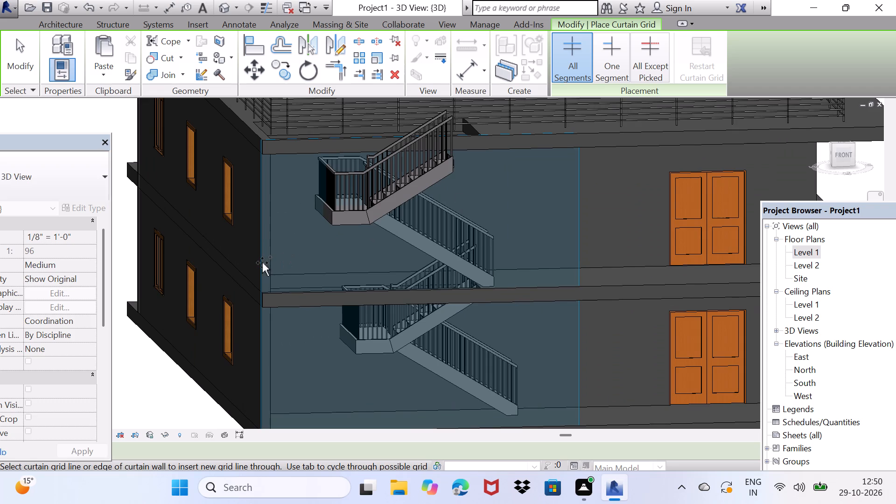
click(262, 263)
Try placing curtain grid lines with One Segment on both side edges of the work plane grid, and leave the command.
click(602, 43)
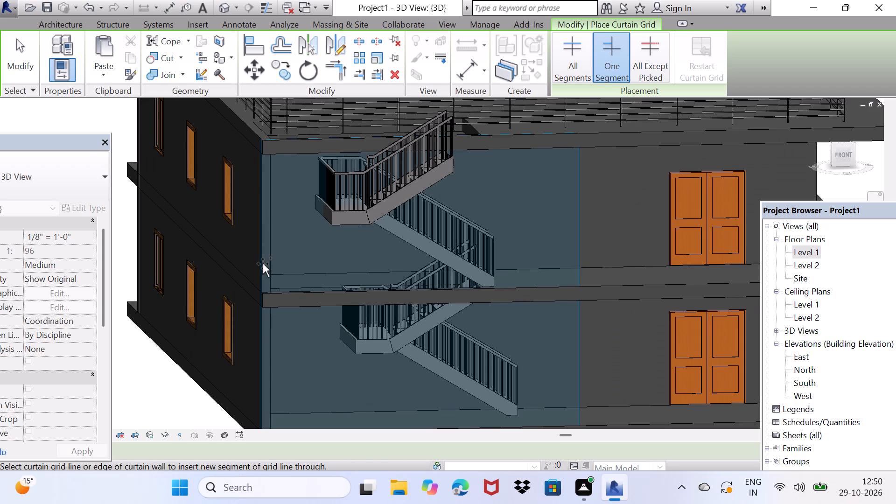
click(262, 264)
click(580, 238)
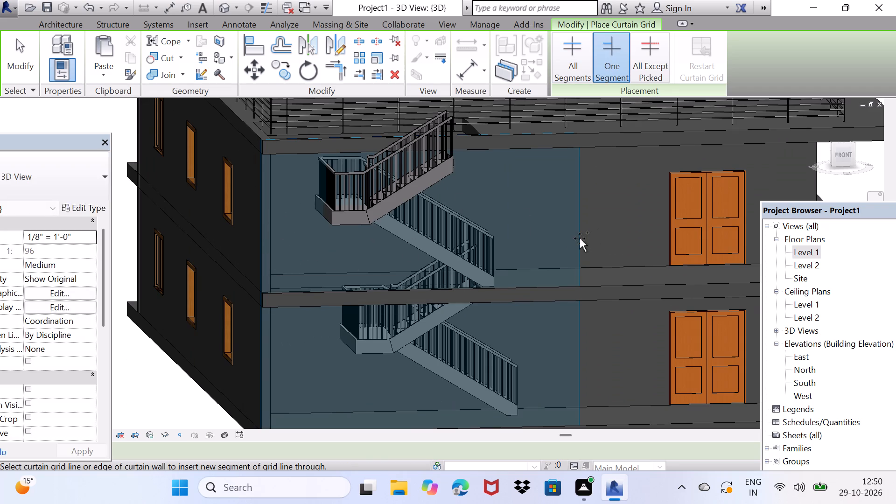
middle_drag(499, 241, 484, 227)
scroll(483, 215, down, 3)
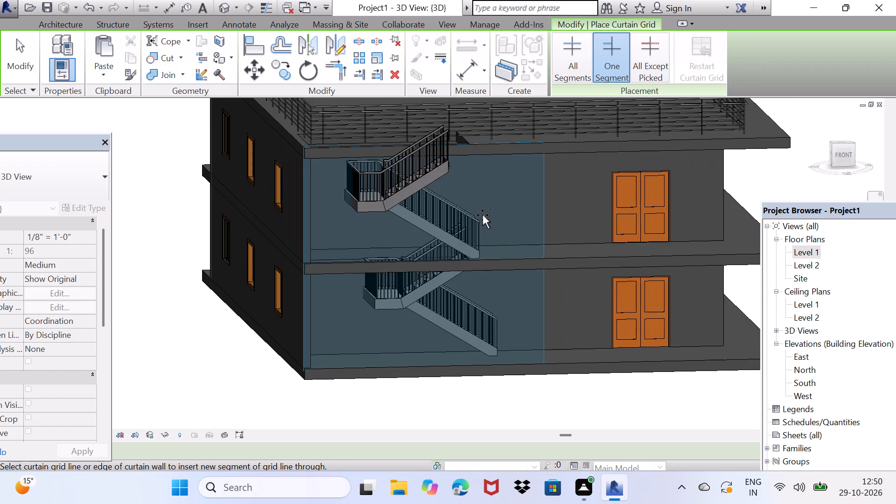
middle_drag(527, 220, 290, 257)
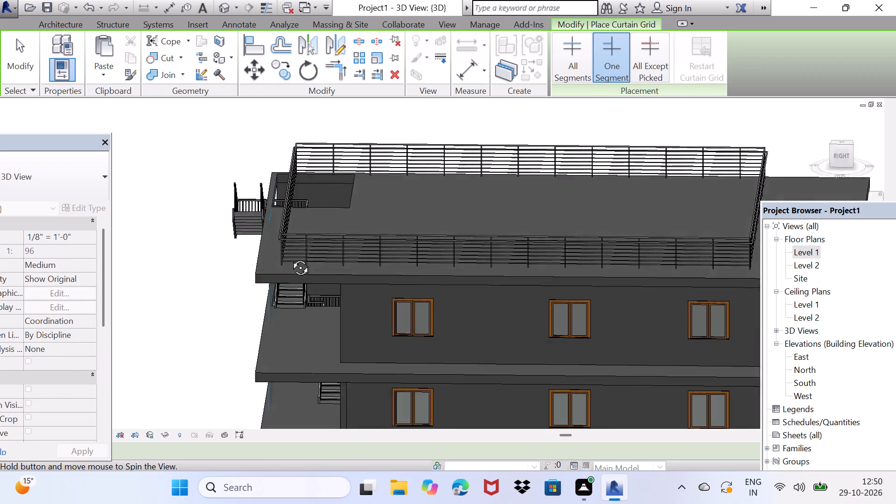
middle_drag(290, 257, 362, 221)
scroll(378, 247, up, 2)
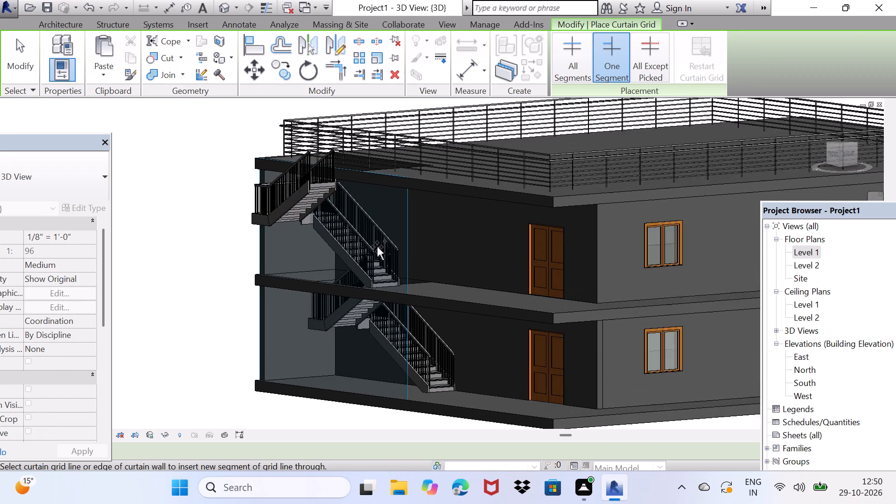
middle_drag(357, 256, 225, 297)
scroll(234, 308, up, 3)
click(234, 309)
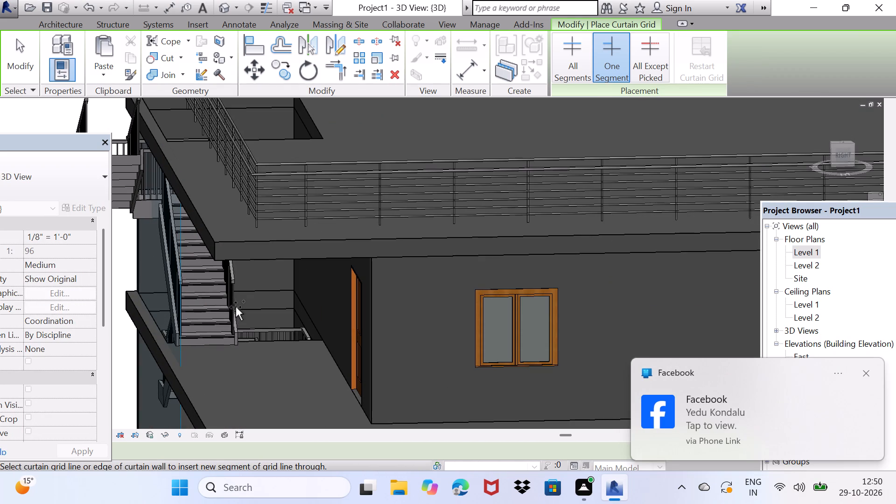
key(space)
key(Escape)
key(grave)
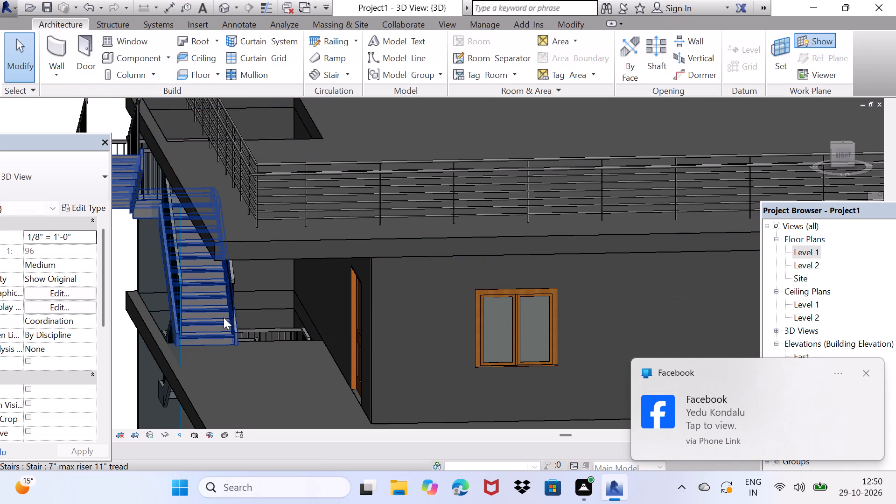
Select the upper-storey stair and nudge it inward from the front slab edge, toward the interior of the building.
click(224, 316)
key(Right)
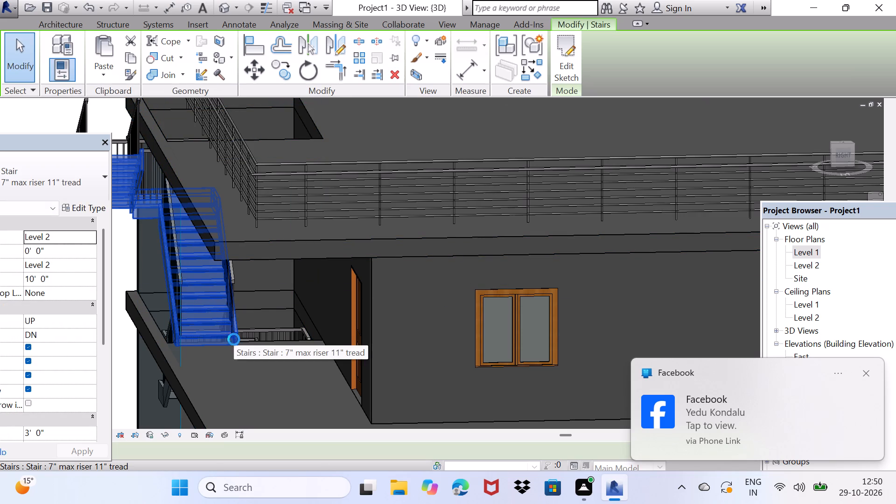
key(Right)
key(Right)
key(Right)
key(Right)
key(Right)
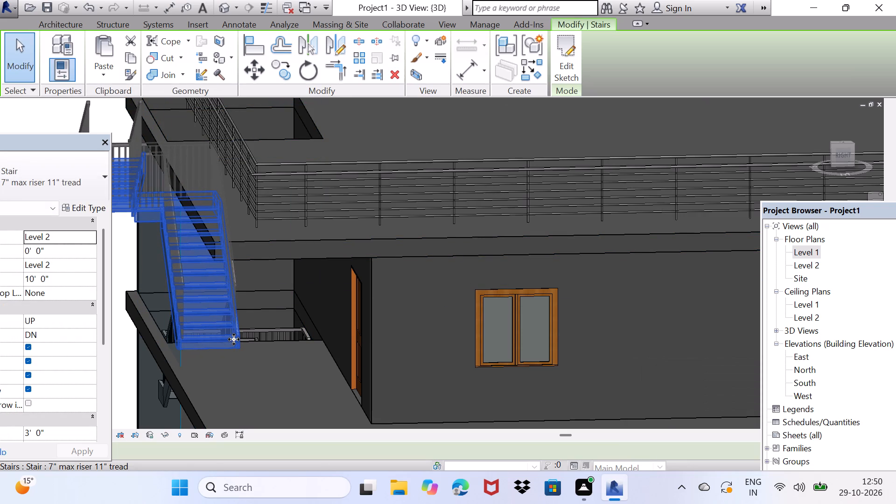
key(Up)
key(Up)
key(Up)
key(Up)
key(Up)
key(Up)
key(Up)
key(Up)
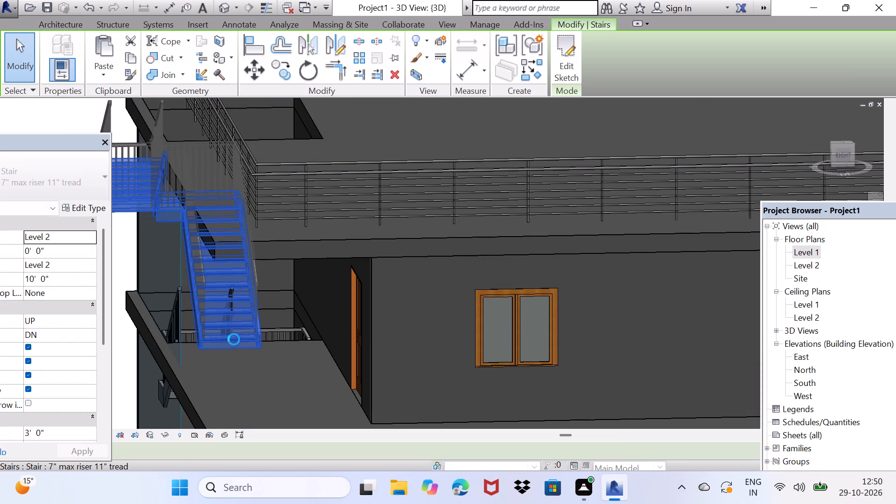
key(Up)
key(Up)
key(Up)
key(Up)
key(Up)
key(Up)
key(Up)
key(Up)
key(Up)
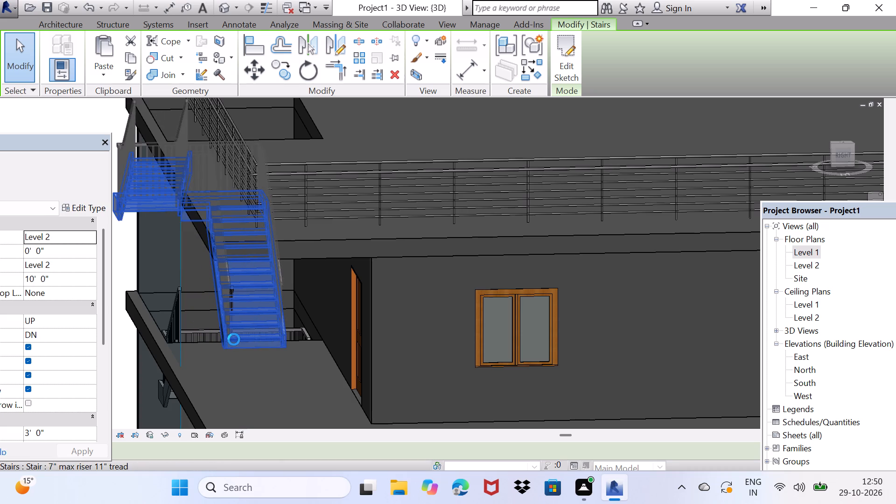
key(Up)
key(Up)
key(Up)
key(Up)
key(Up)
key(Up)
key(Up)
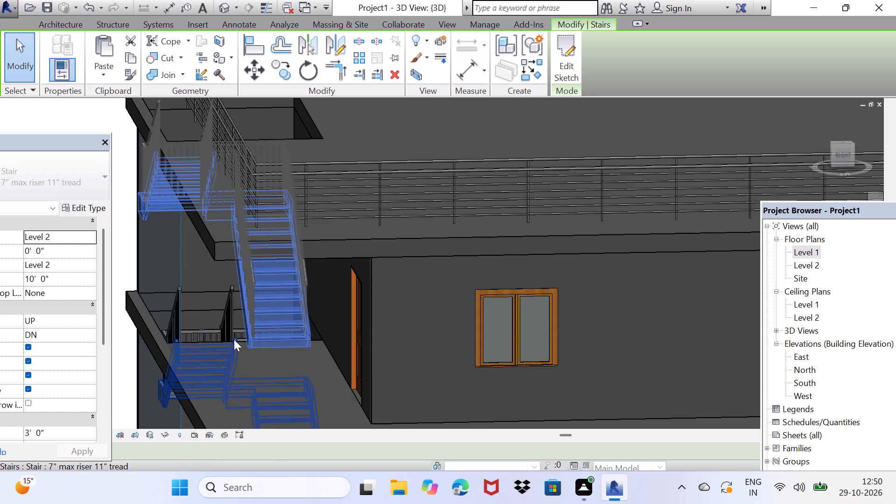
key(Up)
key(Up)
key(Up)
key(Up)
key(Up)
key(Up)
key(Up)
key(Up)
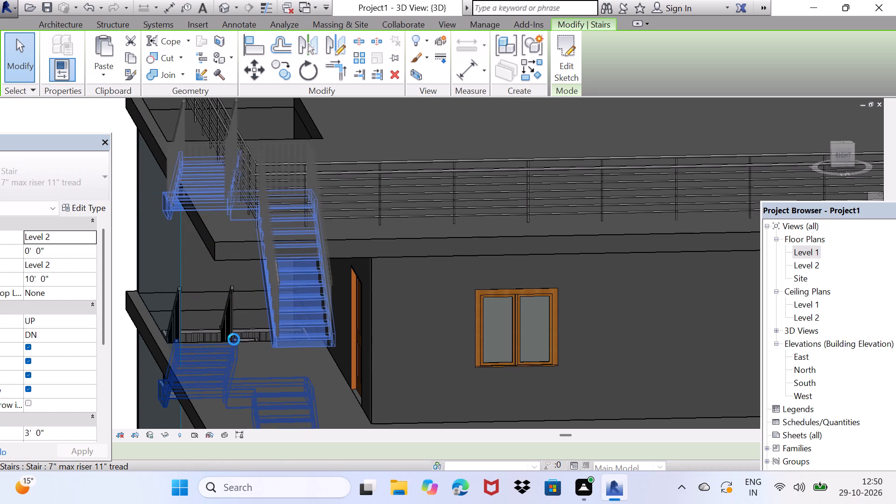
key(Up)
key(Up)
key(Up)
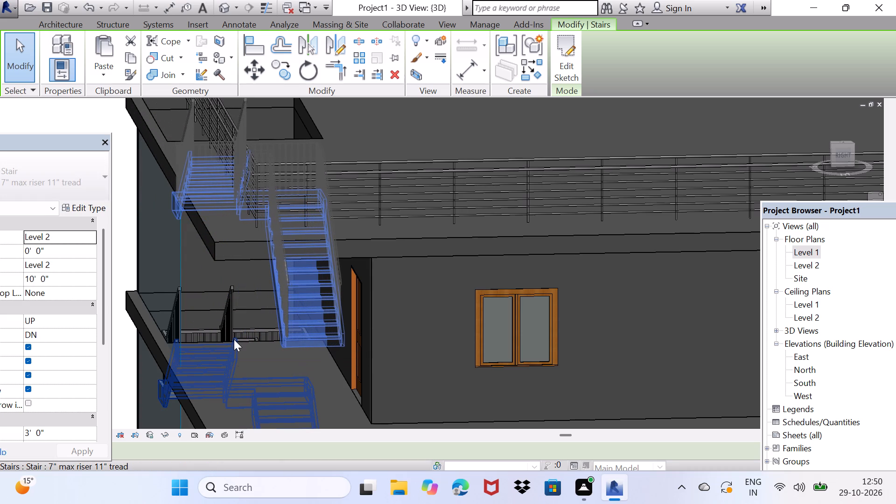
key(Up)
key(Up)
key(Right)
key(Right)
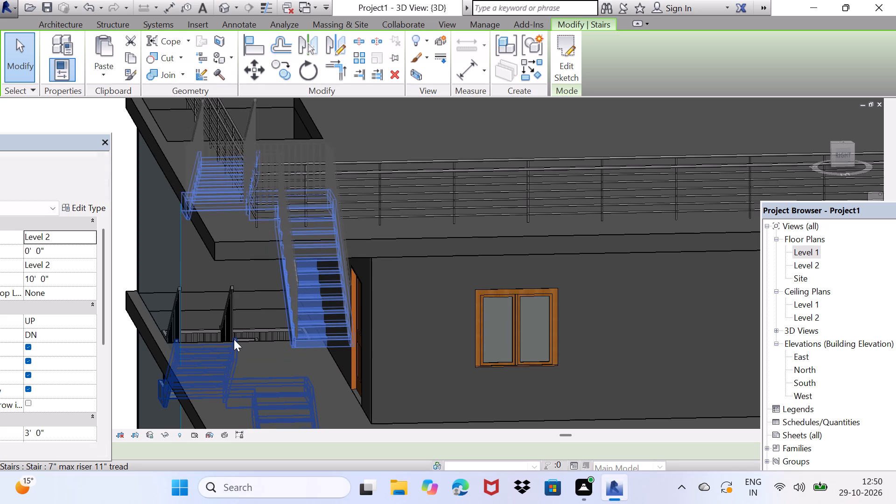
Nudge the upper-storey stair along the facade, away from the double doors and toward the stair-side end wall.
key(Left)
key(Left)
key(Left)
key(Left)
key(Left)
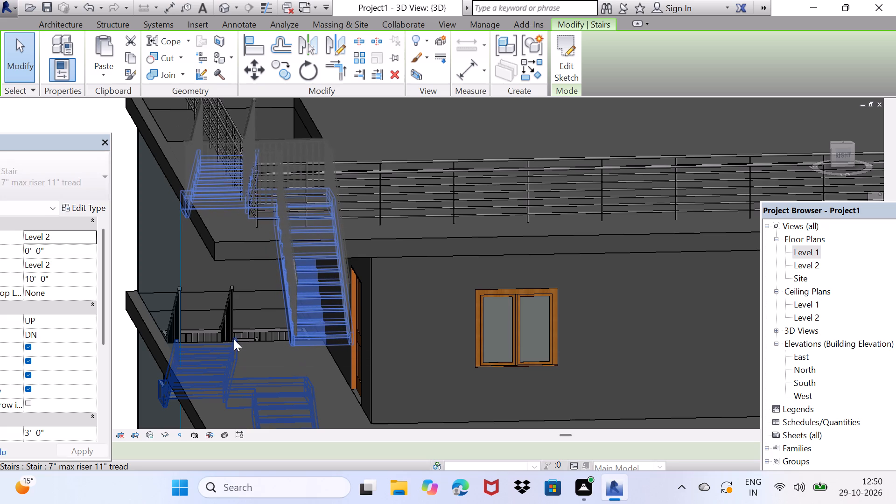
key(Left)
key(Left)
key(Left)
key(Left)
key(Left)
key(Left)
key(Left)
key(Left)
key(Left)
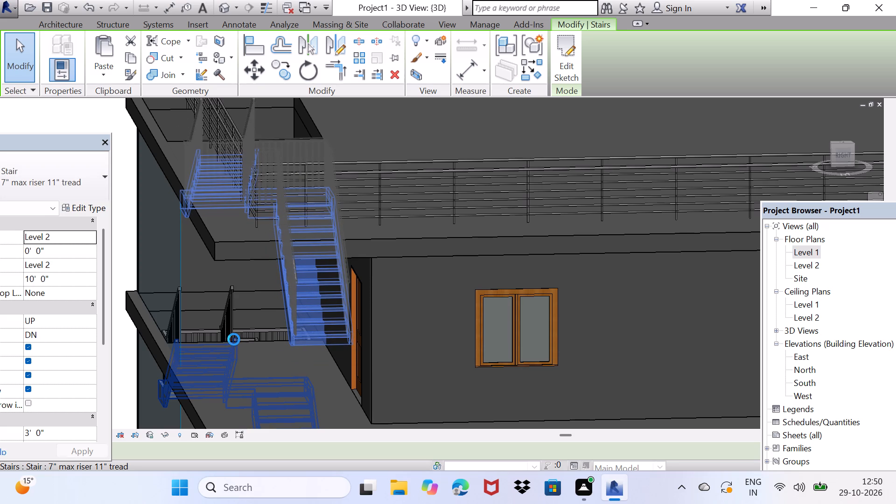
key(Left)
scroll(182, 340, down, 3)
middle_drag(185, 339, 236, 351)
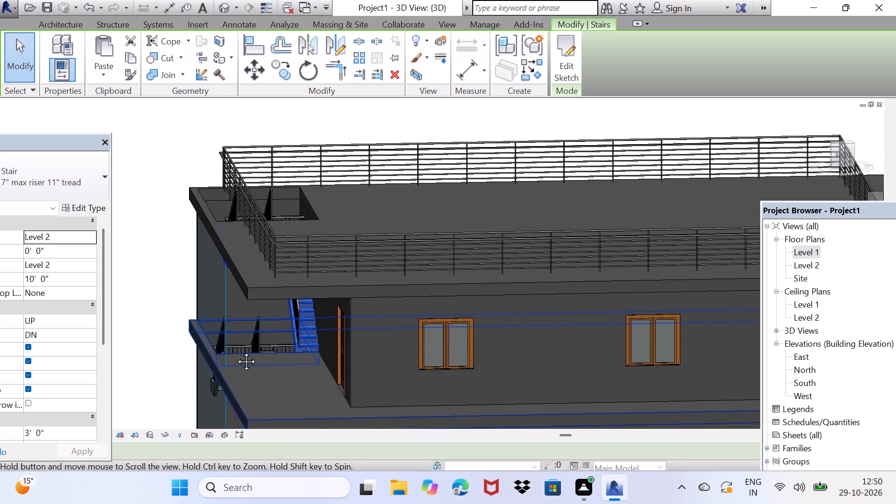
middle_drag(236, 351, 347, 373)
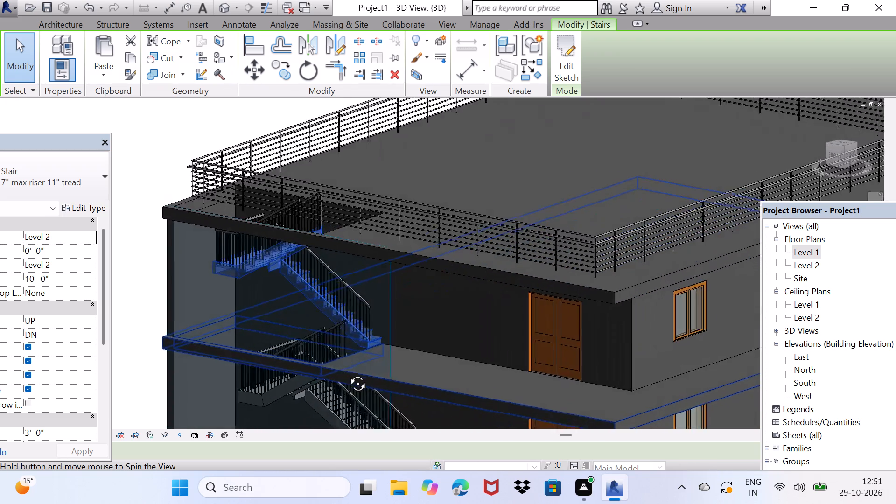
middle_drag(347, 373, 326, 404)
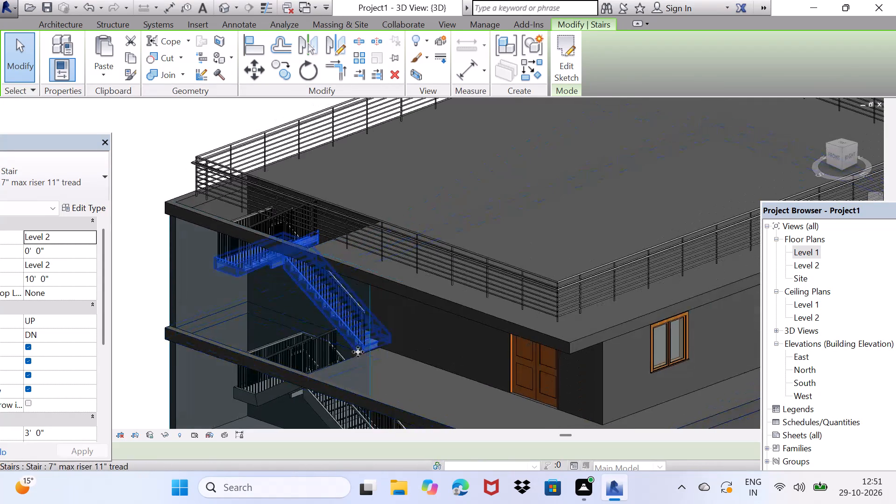
scroll(359, 344, up, 6)
key(Left)
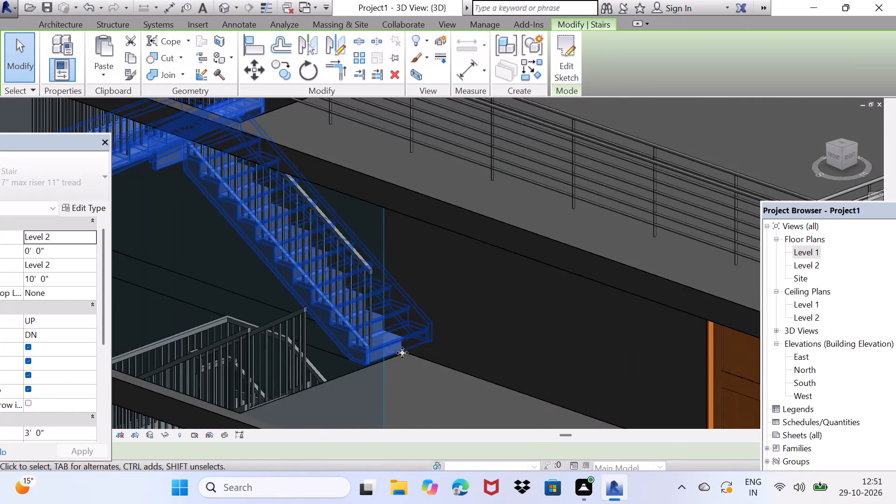
key(Left)
key(Left)
key(Left)
key(Left)
key(Left)
key(Left)
key(Left)
key(Left)
key(Left)
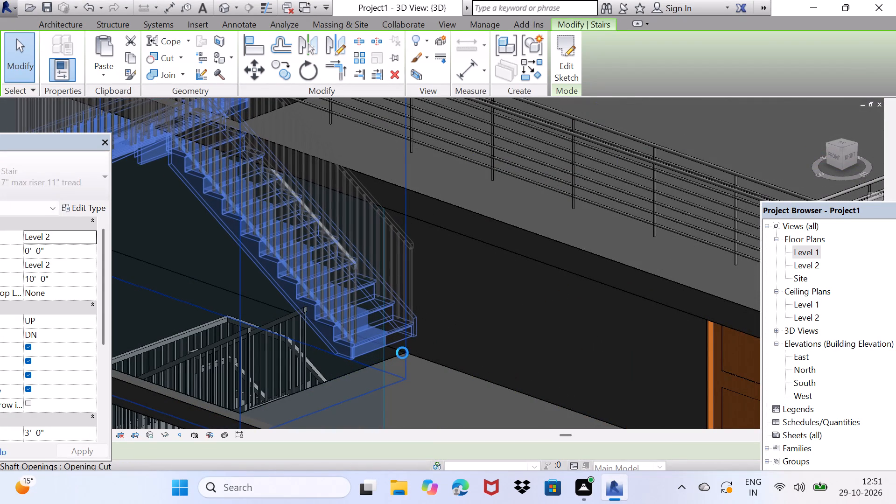
key(Left)
Nudge the upper-storey stair toward the front slab edge and slightly along the facade toward the double doors.
key(Down)
key(Down)
key(Down)
key(Down)
key(Down)
key(Down)
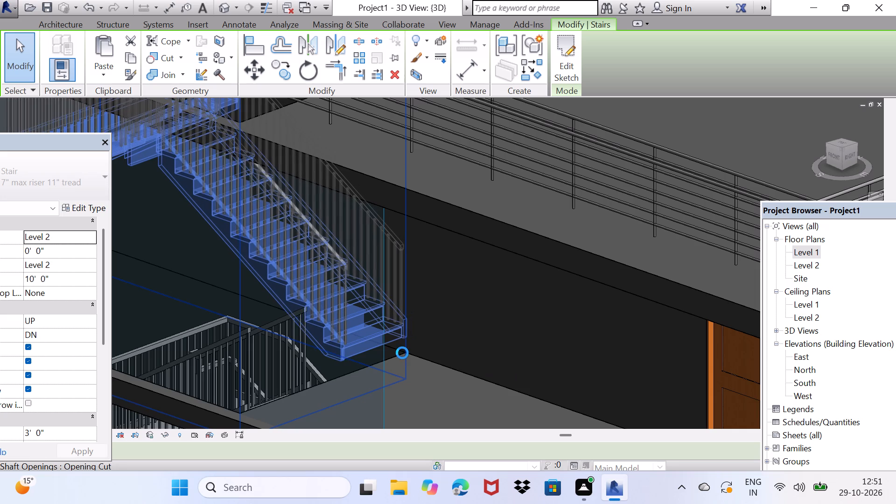
key(Down)
key(Down)
key(Right)
key(Right)
key(Right)
key(Down)
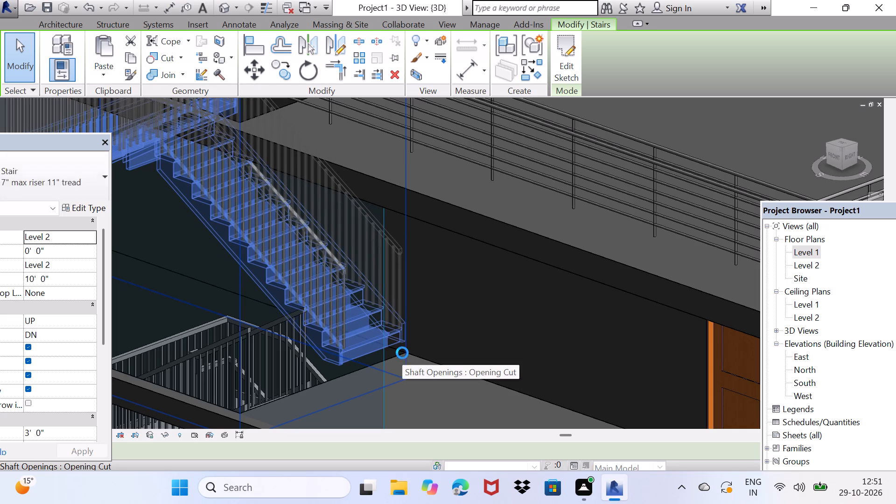
key(Down)
key(Down)
key(Down)
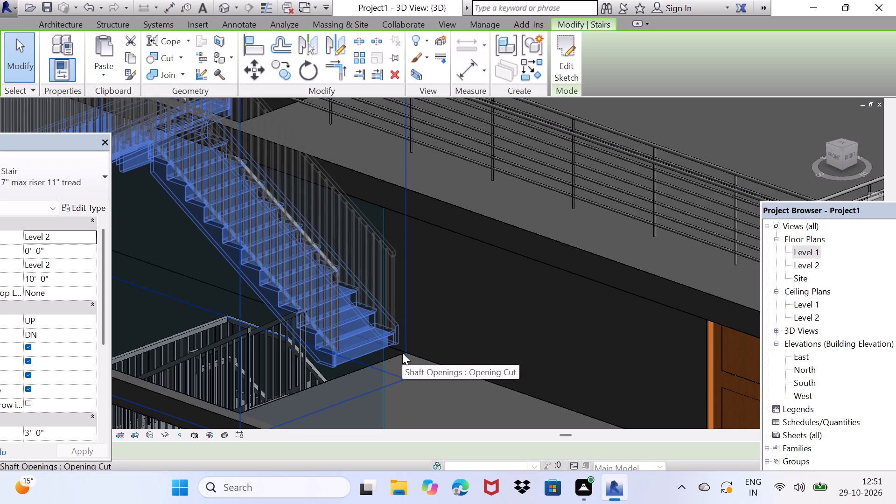
key(Down)
key(Down)
key(Up)
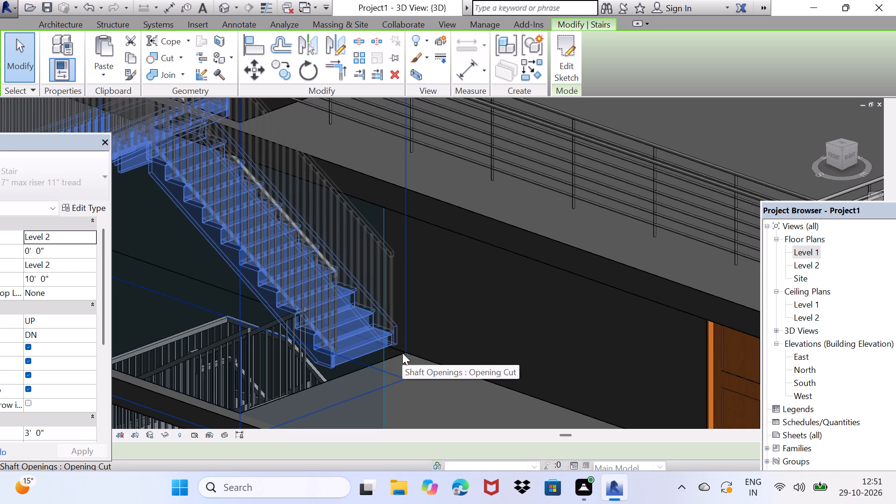
Move the upper-storey stair a short distance along the facade toward the double doors and deselect it.
scroll(372, 357, down, 4)
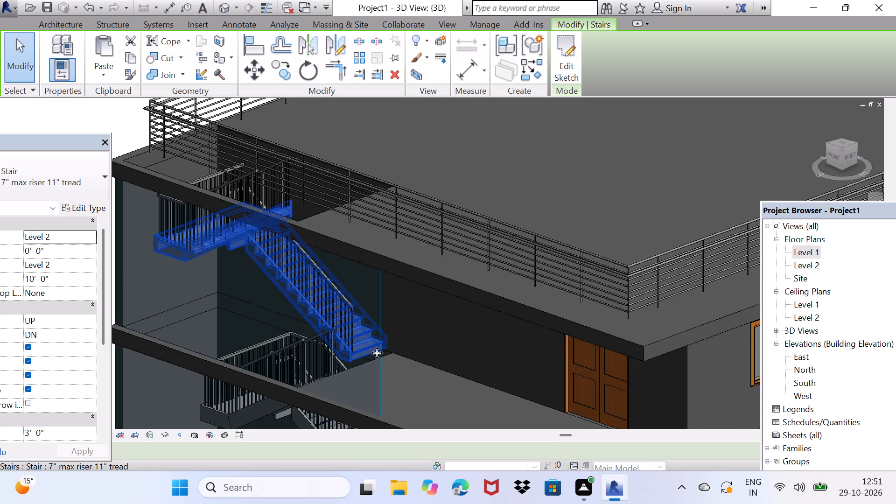
middle_drag(377, 353, 377, 335)
click(257, 75)
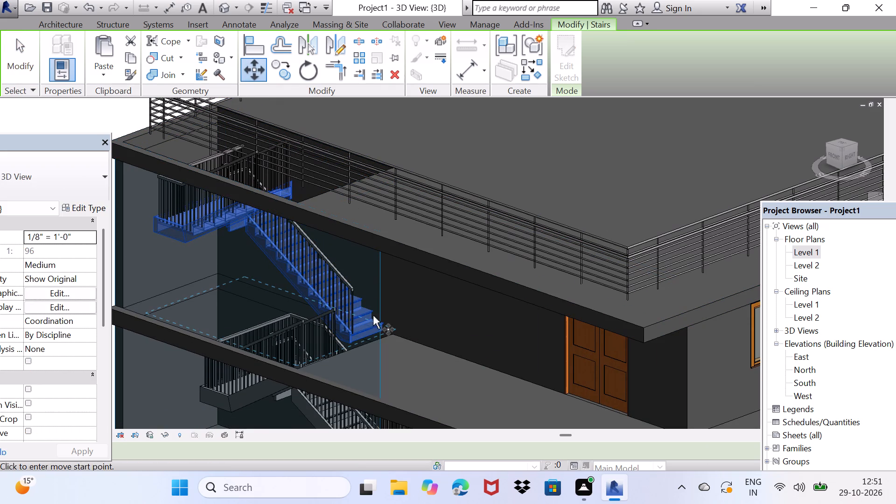
click(396, 330)
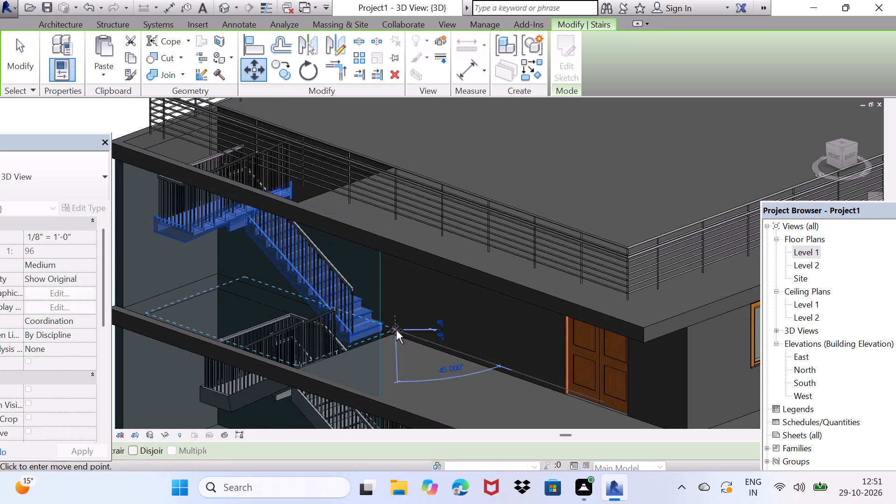
click(400, 337)
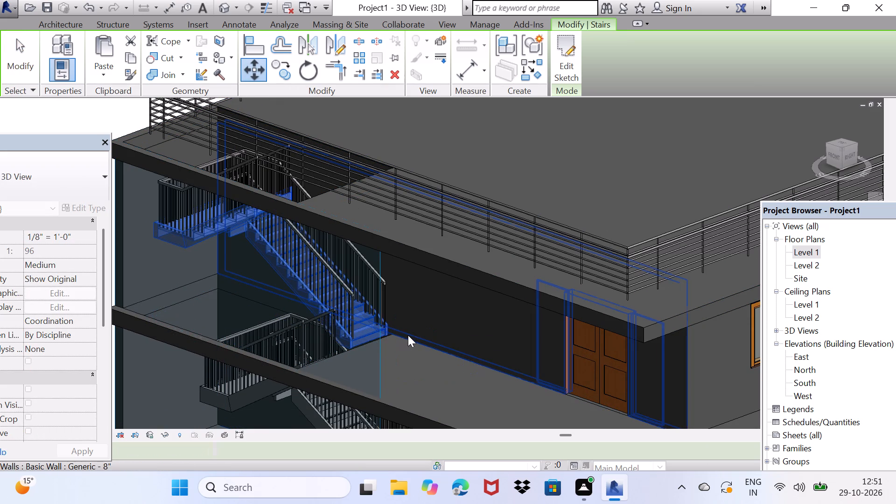
key(space)
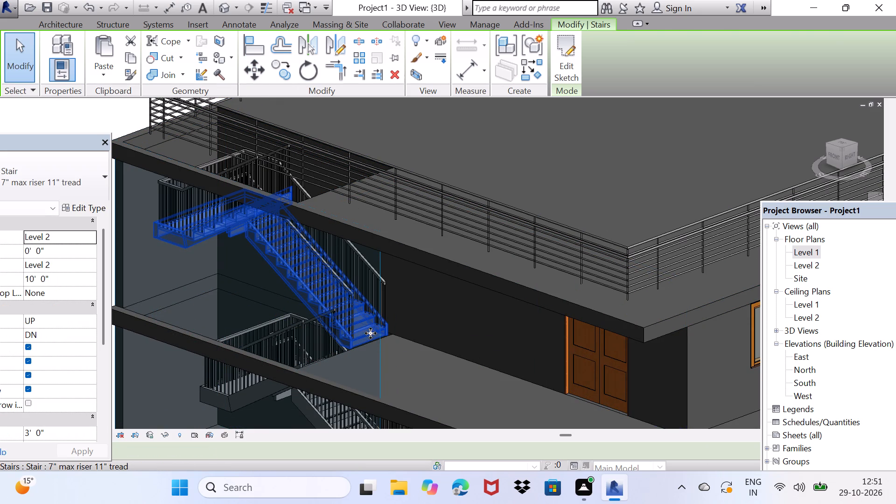
drag(387, 369, 427, 326)
Examine the repositioned upper stair against the shaft opening and the lower stair from several angles.
scroll(396, 337, down, 3)
middle_drag(376, 341, 412, 337)
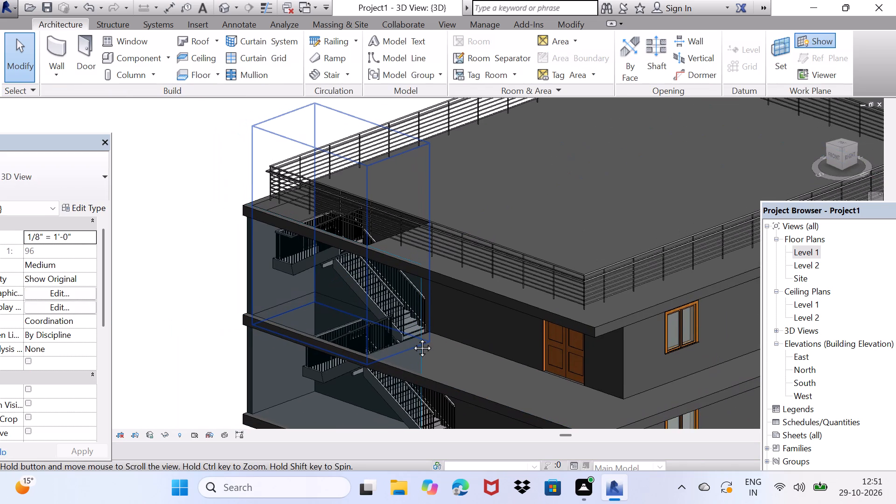
middle_drag(412, 337, 521, 260)
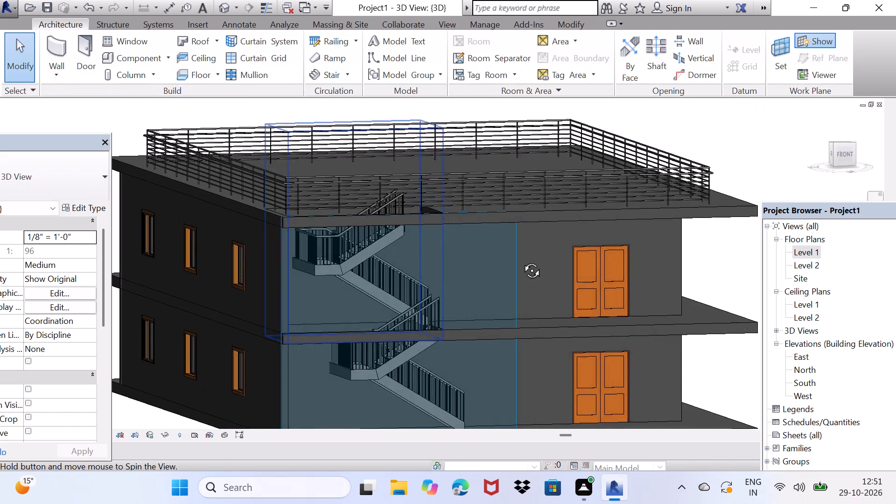
middle_drag(521, 260, 403, 281)
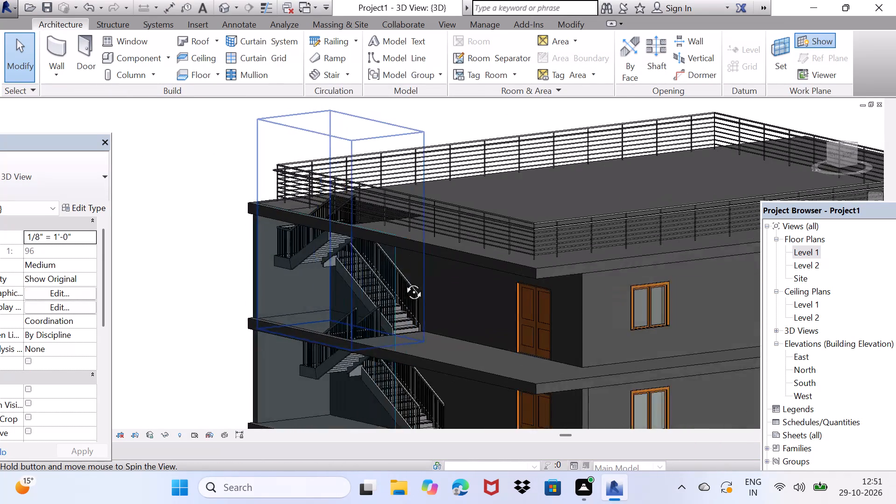
middle_drag(403, 281, 438, 238)
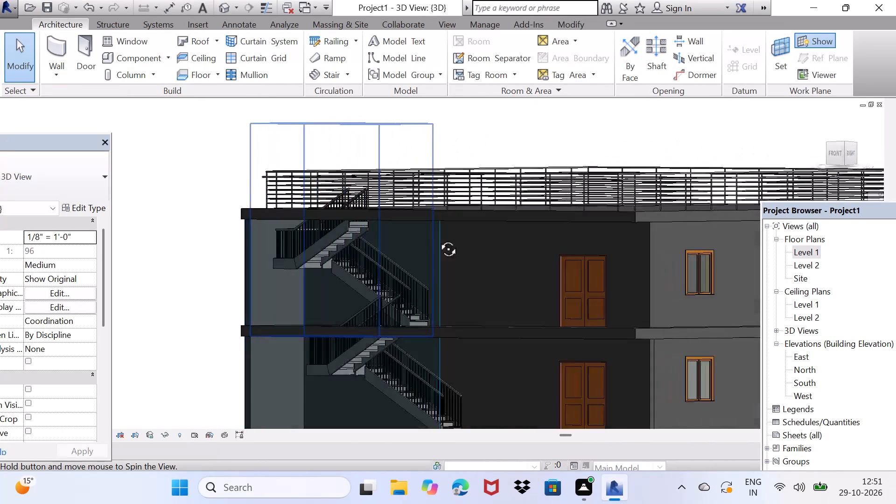
middle_drag(438, 238, 526, 264)
scroll(487, 264, down, 3)
middle_drag(495, 299, 423, 290)
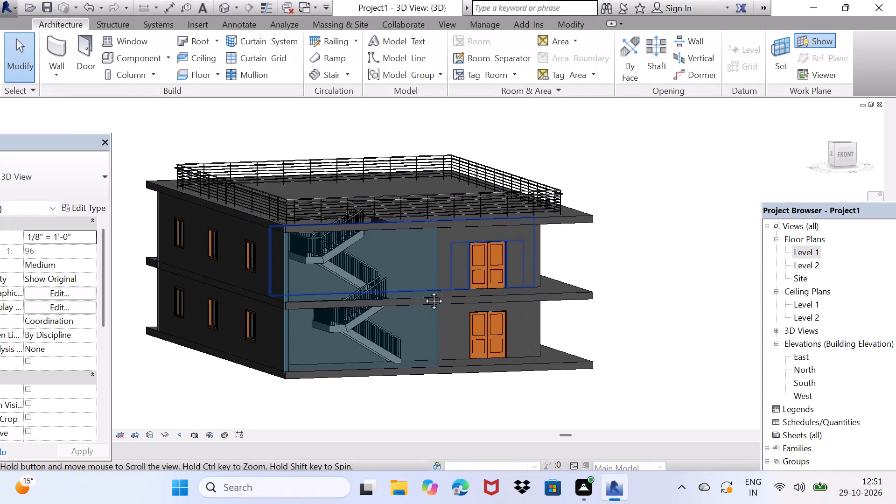
middle_drag(423, 290, 346, 321)
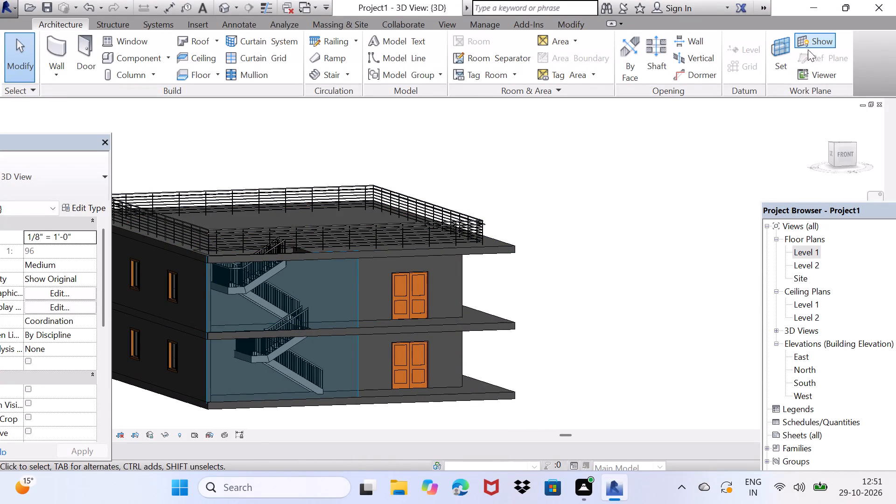
Hide the work plane display beside the stairs.
click(799, 39)
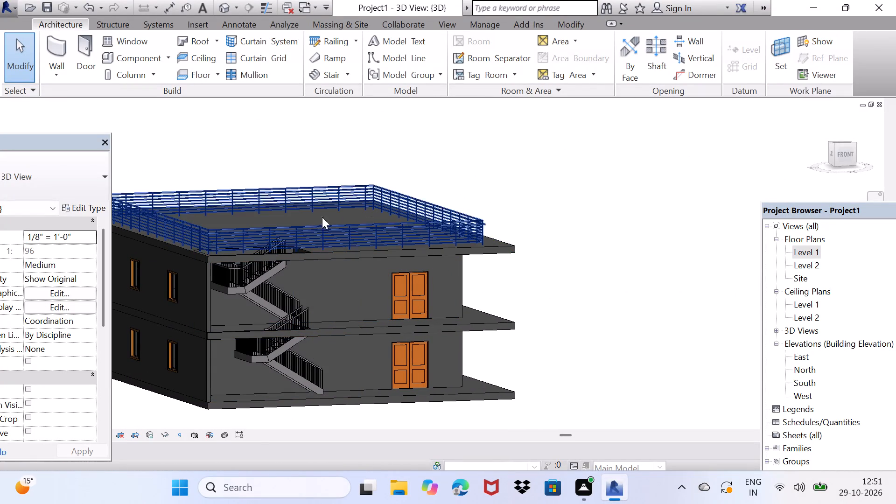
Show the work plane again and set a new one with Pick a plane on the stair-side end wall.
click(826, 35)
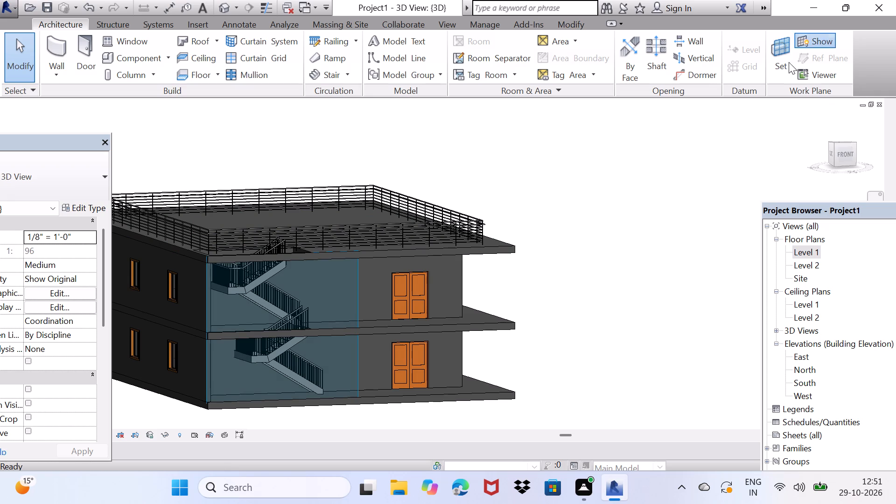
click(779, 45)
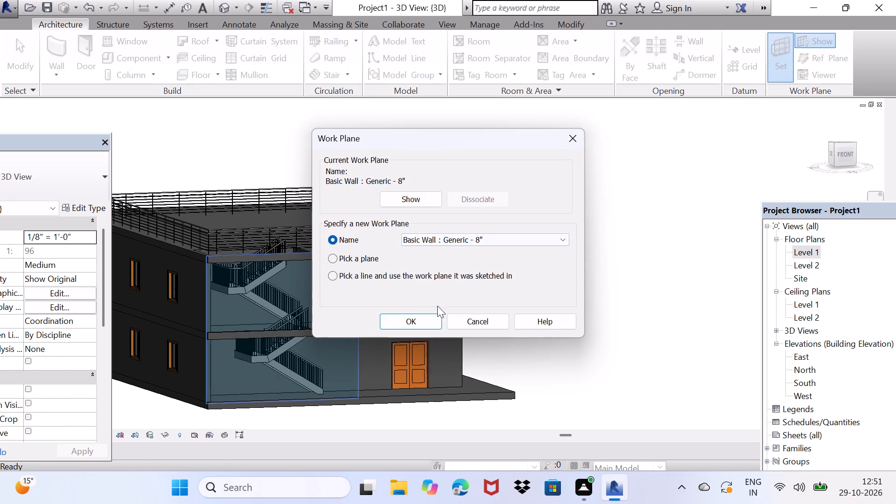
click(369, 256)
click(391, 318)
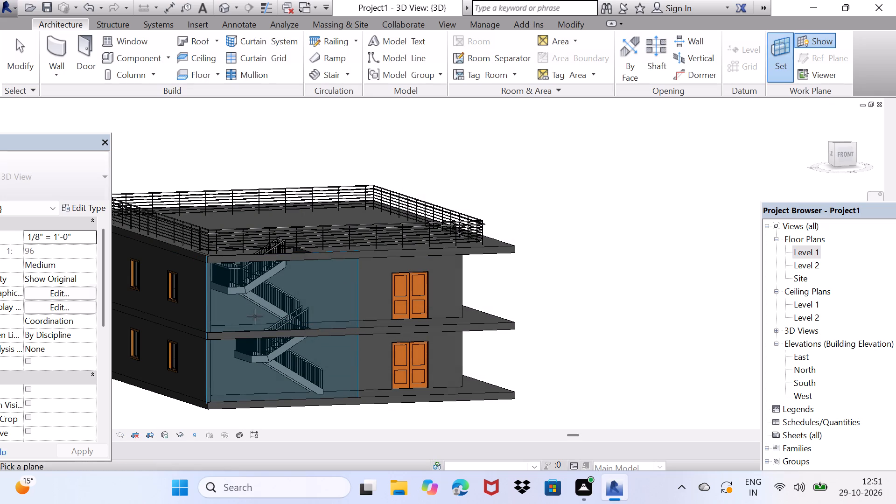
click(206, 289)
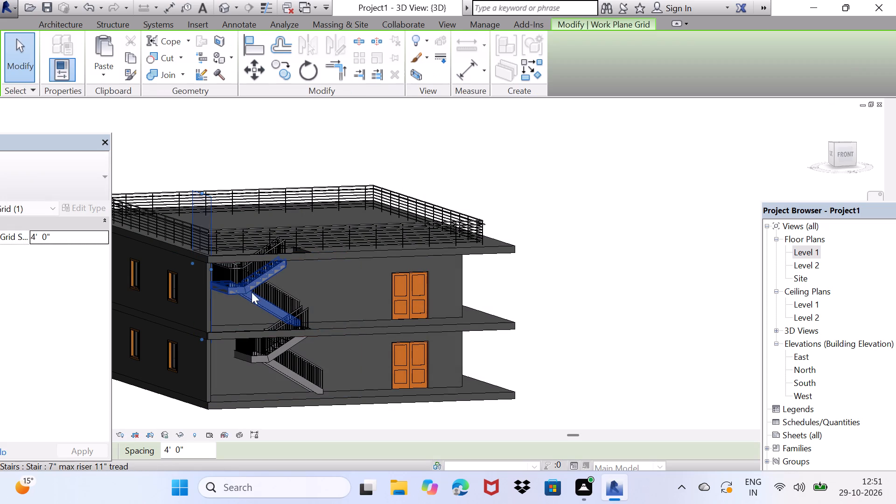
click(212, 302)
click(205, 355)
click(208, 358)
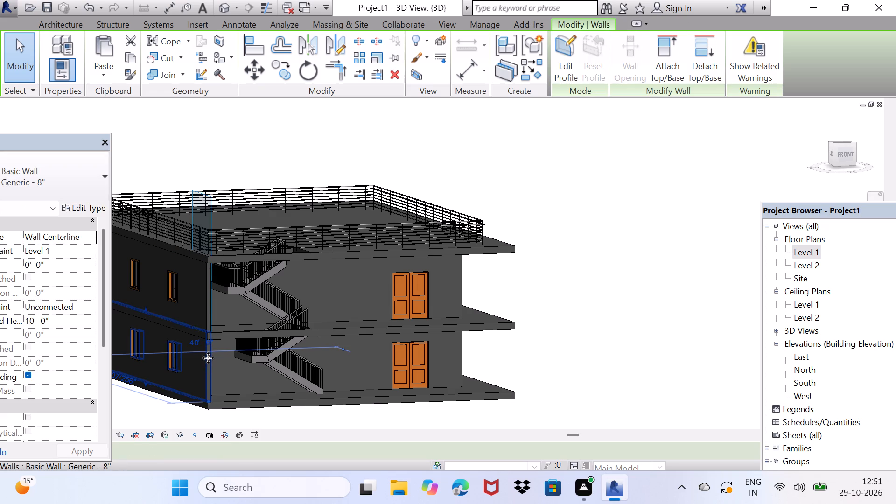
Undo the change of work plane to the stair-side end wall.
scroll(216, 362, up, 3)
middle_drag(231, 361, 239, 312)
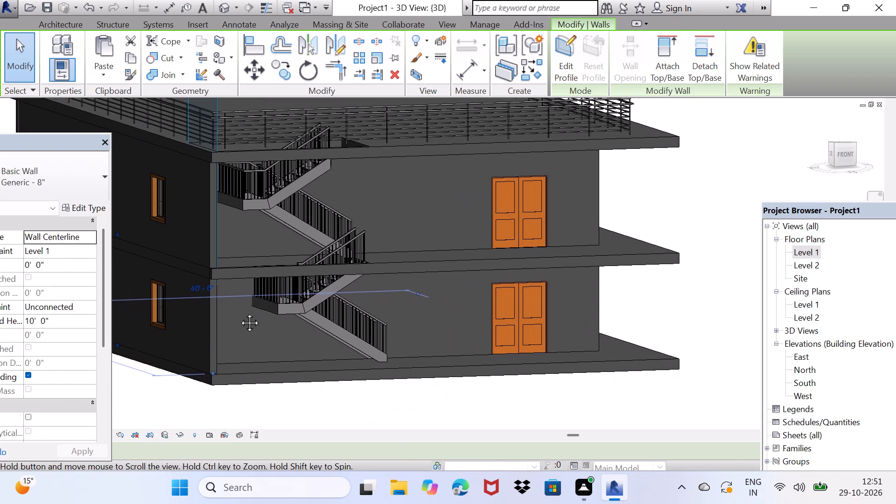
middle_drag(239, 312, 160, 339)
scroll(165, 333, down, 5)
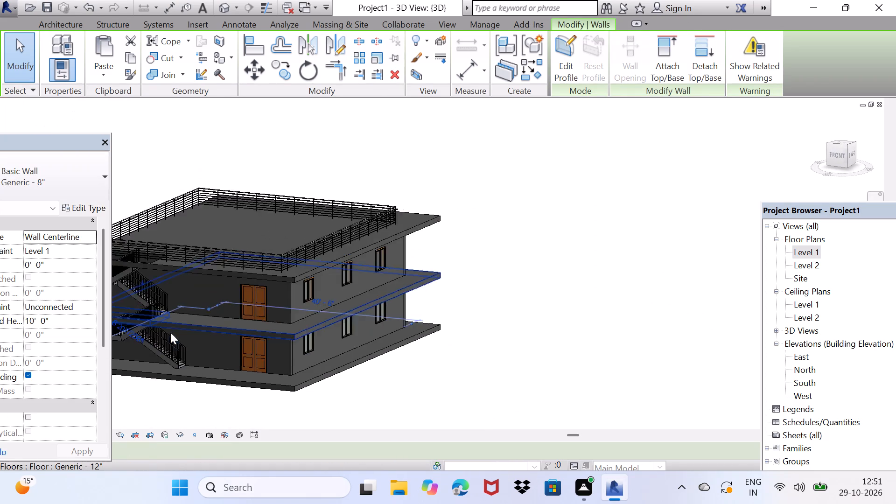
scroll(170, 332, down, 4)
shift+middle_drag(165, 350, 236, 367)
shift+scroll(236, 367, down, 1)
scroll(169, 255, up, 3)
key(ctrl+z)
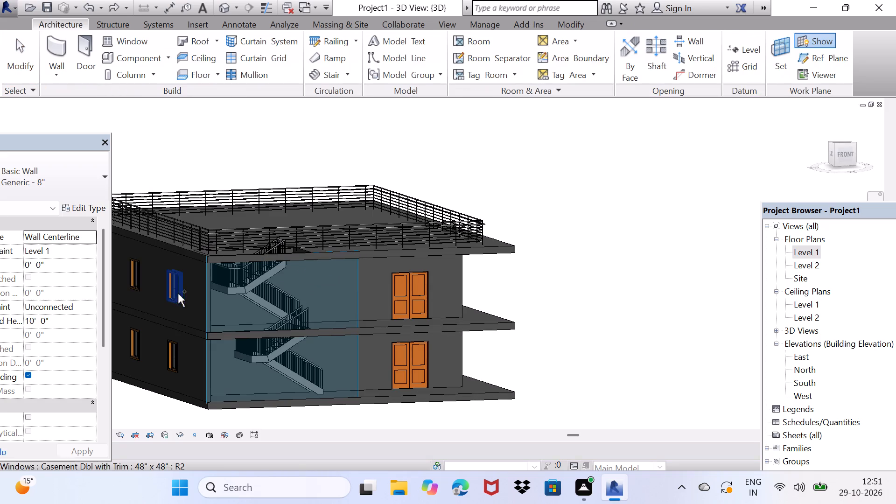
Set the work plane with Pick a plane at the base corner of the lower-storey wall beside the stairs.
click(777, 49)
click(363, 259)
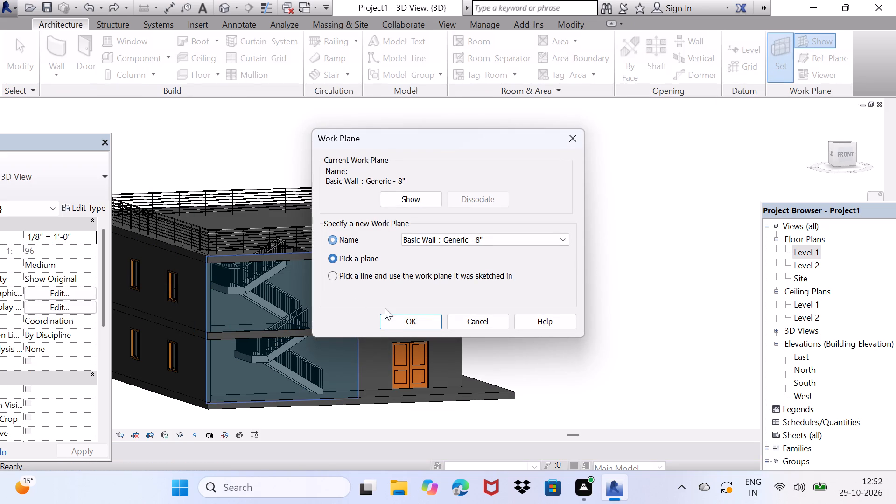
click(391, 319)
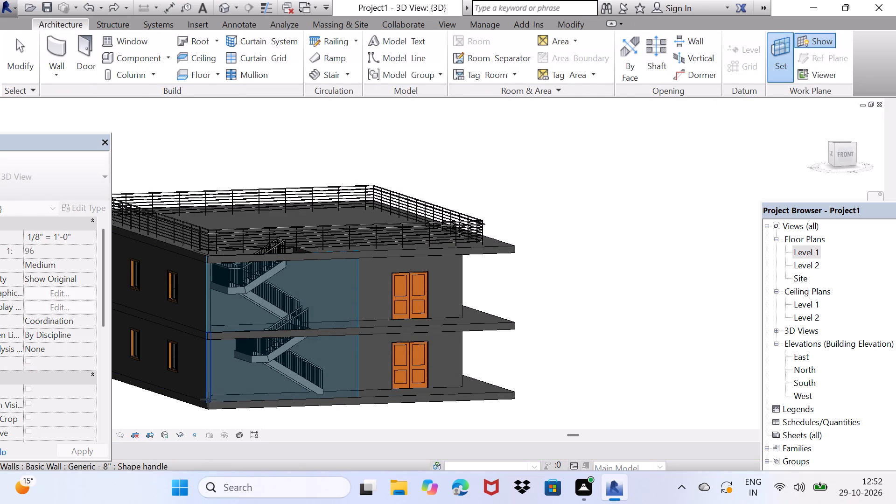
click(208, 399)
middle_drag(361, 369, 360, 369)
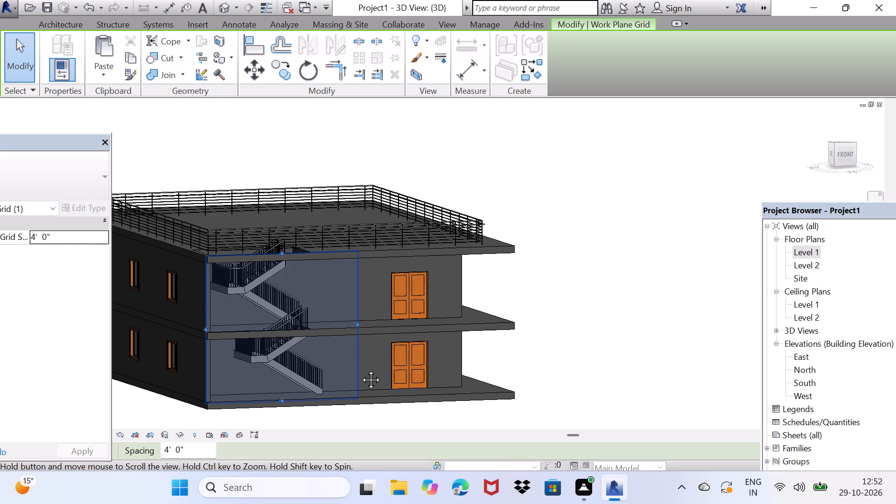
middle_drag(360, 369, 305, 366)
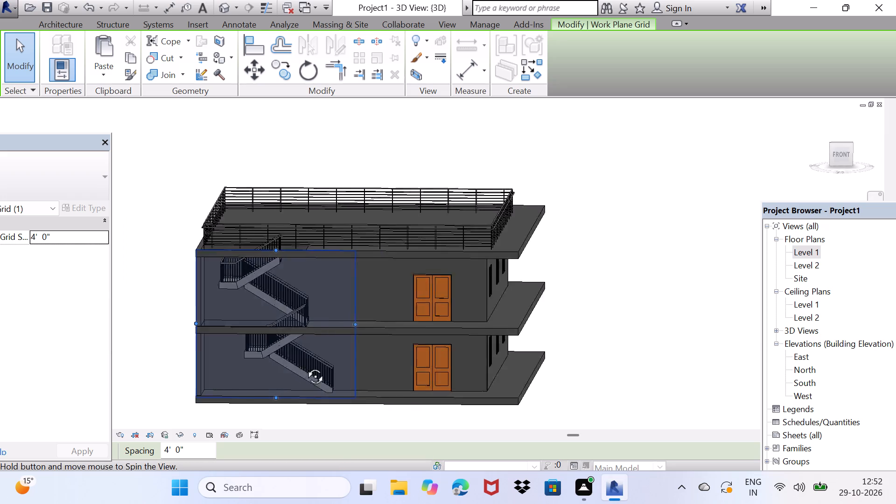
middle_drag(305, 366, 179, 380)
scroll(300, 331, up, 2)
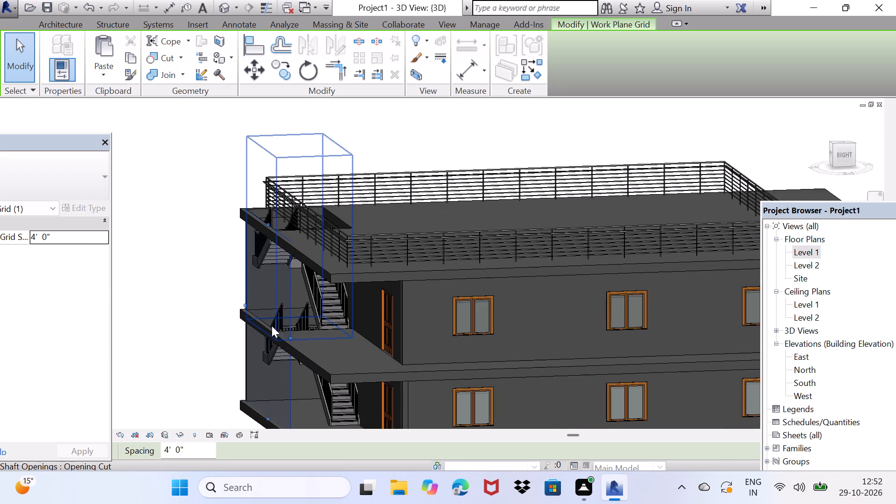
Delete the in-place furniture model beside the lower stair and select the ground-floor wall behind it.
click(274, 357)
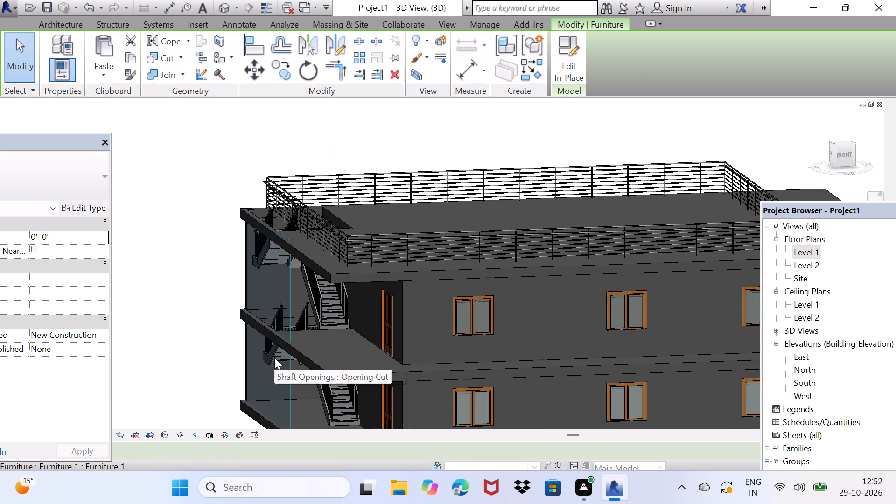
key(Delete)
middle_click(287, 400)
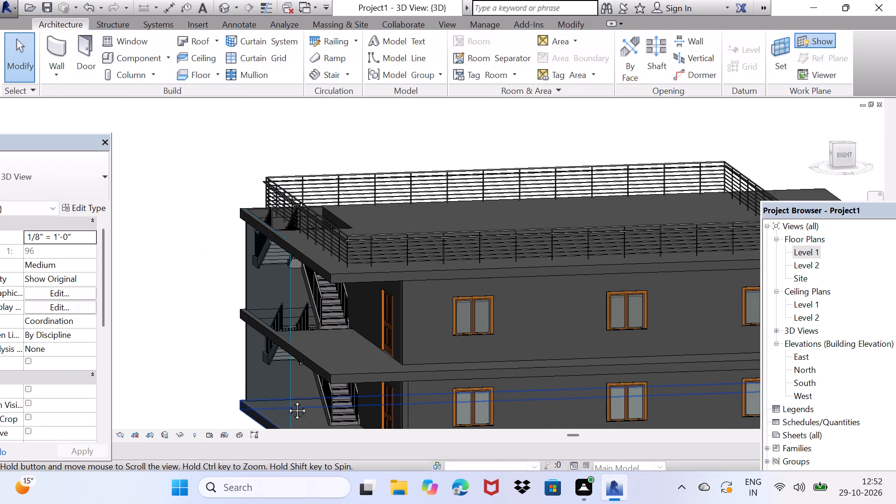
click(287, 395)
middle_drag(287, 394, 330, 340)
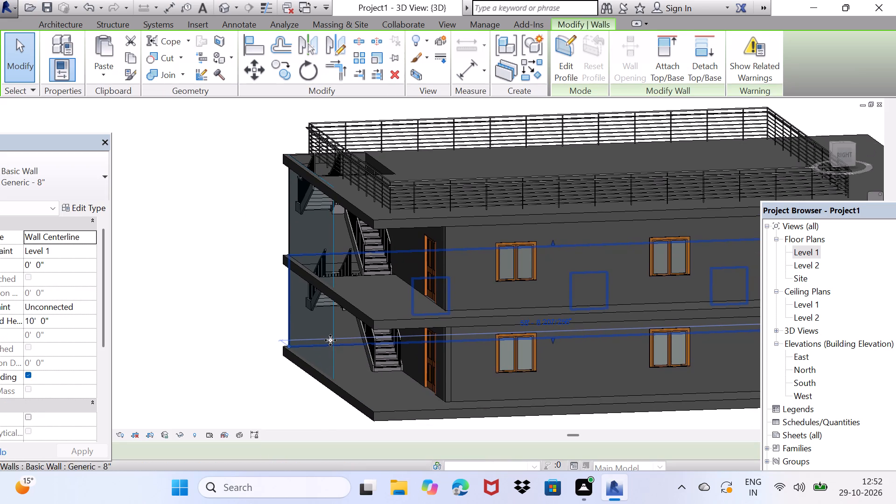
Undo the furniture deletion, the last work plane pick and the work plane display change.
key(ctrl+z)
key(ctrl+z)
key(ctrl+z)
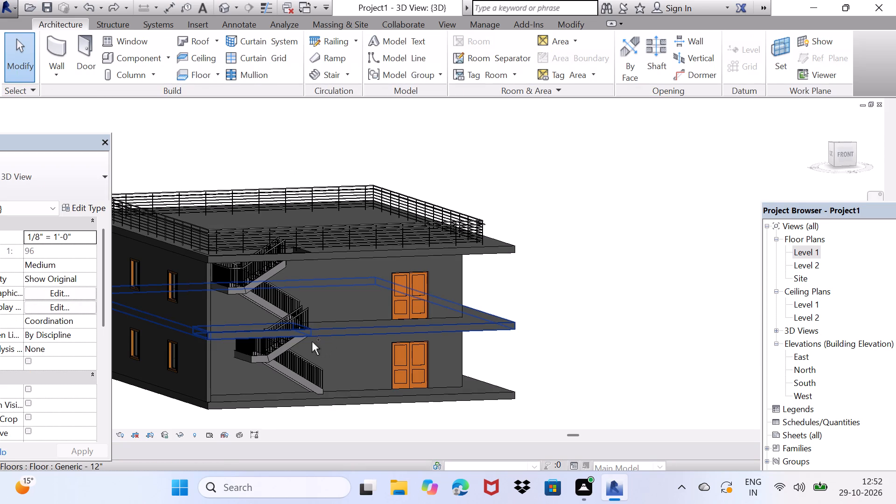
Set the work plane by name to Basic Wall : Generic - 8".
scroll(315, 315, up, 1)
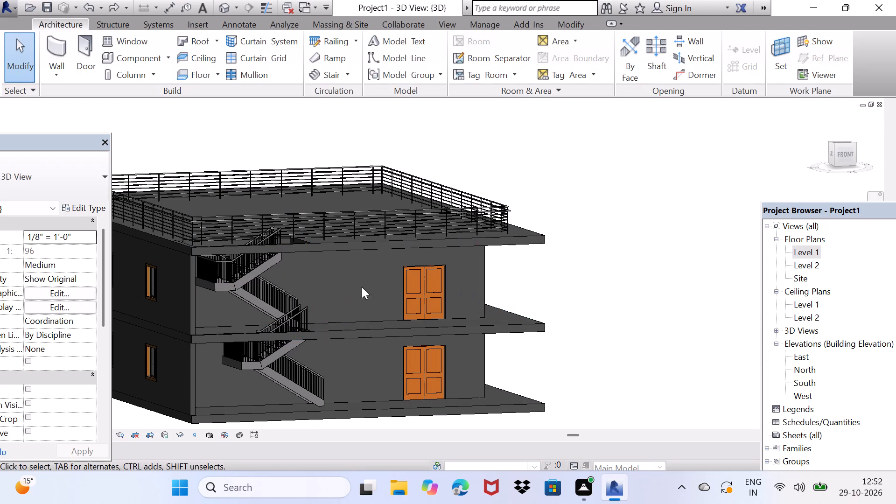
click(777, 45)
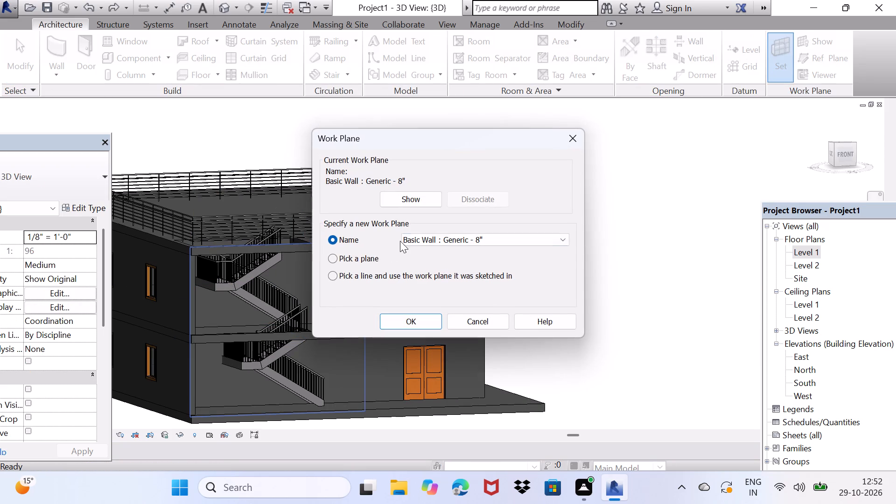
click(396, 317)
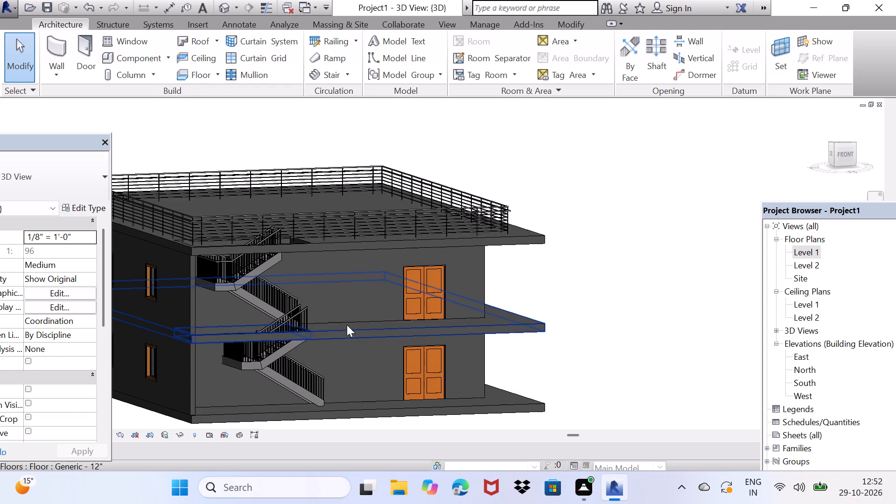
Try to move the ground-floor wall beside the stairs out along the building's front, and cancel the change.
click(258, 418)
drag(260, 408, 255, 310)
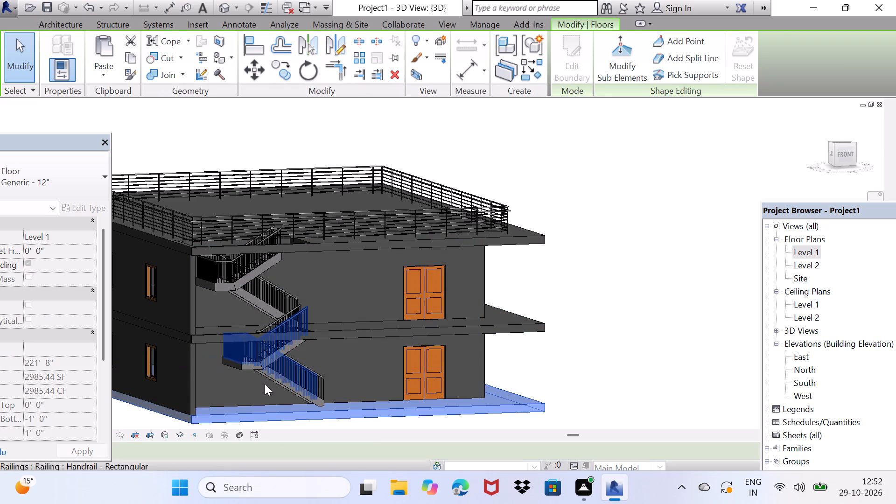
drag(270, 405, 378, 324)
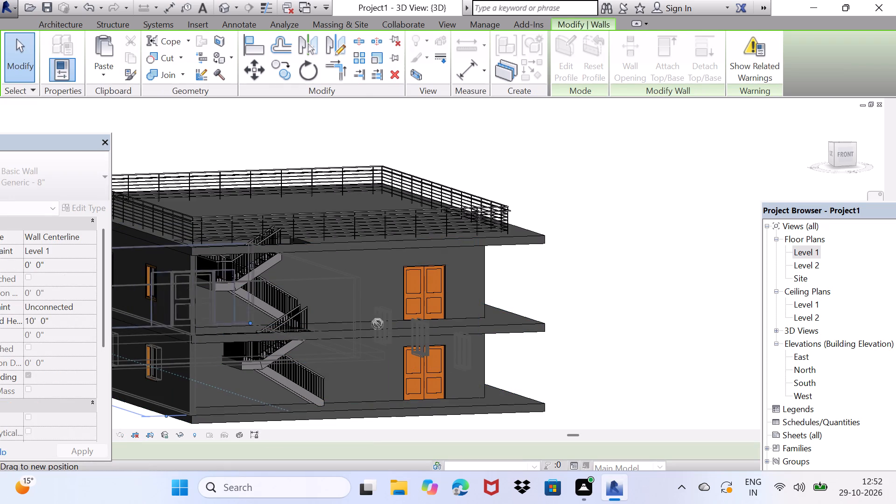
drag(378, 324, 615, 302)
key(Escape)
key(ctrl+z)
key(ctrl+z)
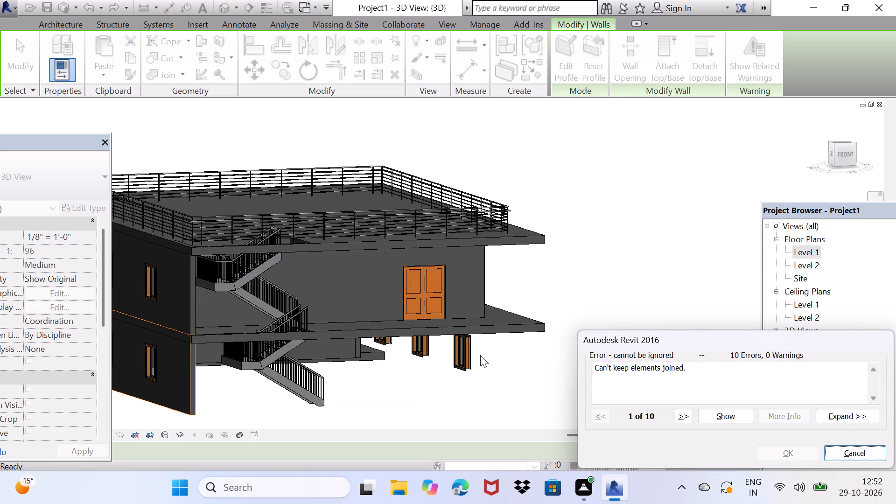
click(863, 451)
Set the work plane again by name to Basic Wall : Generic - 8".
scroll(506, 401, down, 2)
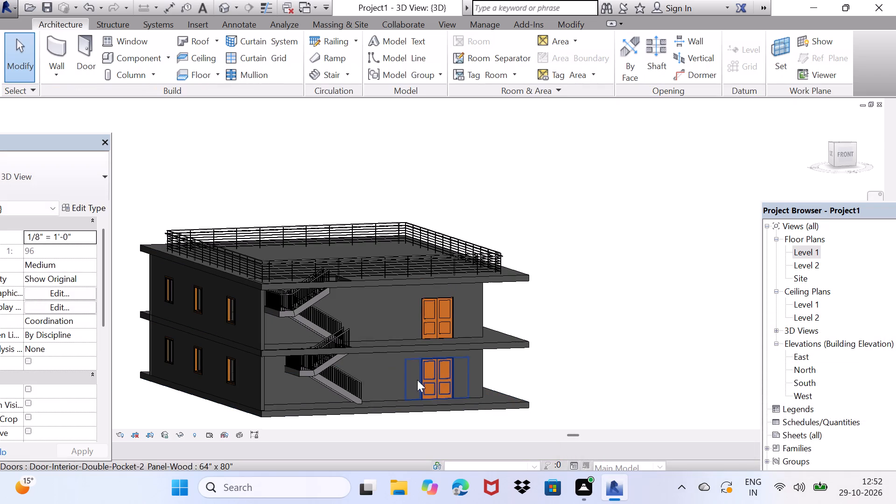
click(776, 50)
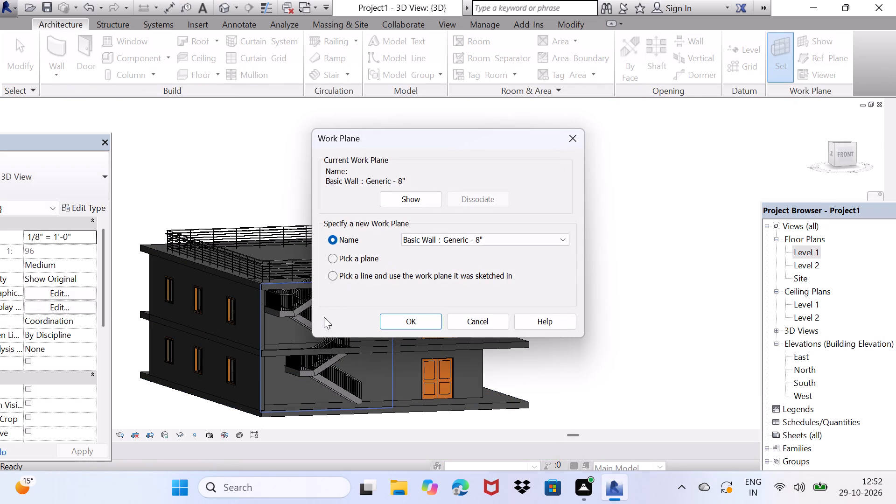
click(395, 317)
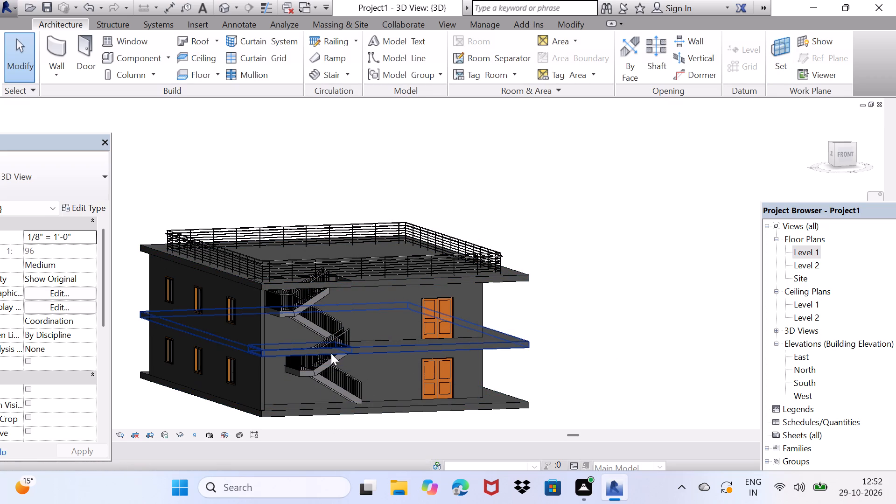
Extend the stairwell shaft opening down through the lower storey to a base offset of about -10' 0" from Level 2.
scroll(329, 350, down, 3)
middle_drag(339, 348, 267, 350)
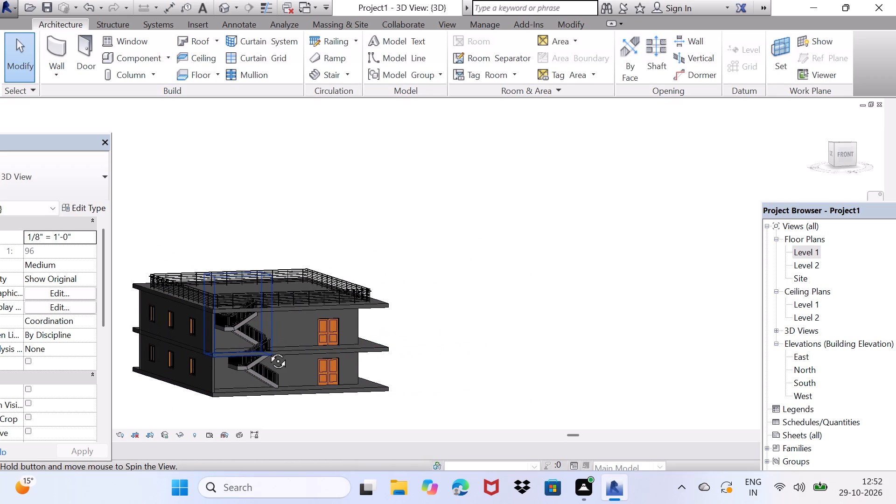
middle_drag(267, 350, 256, 350)
click(256, 350)
scroll(274, 336, up, 3)
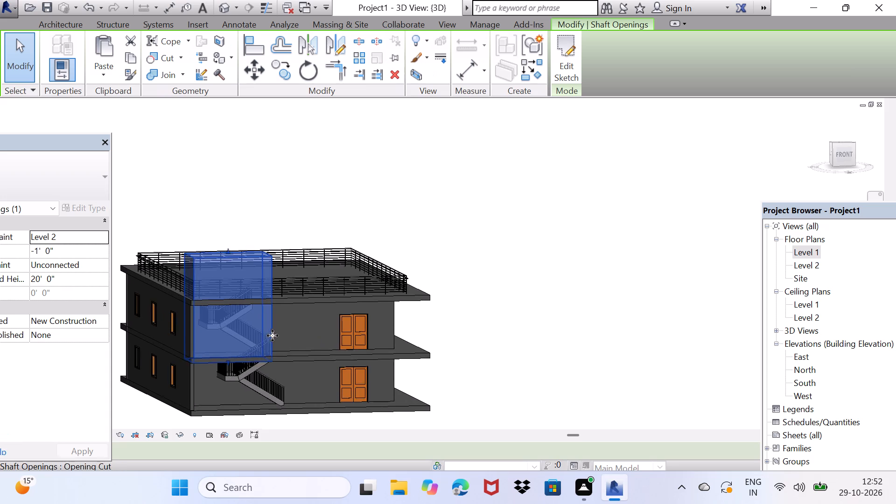
middle_drag(266, 365, 171, 368)
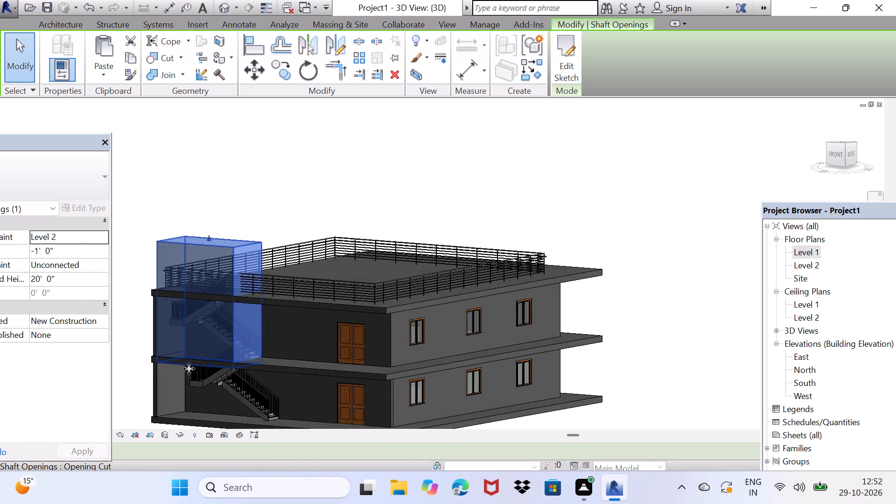
scroll(206, 371, up, 1)
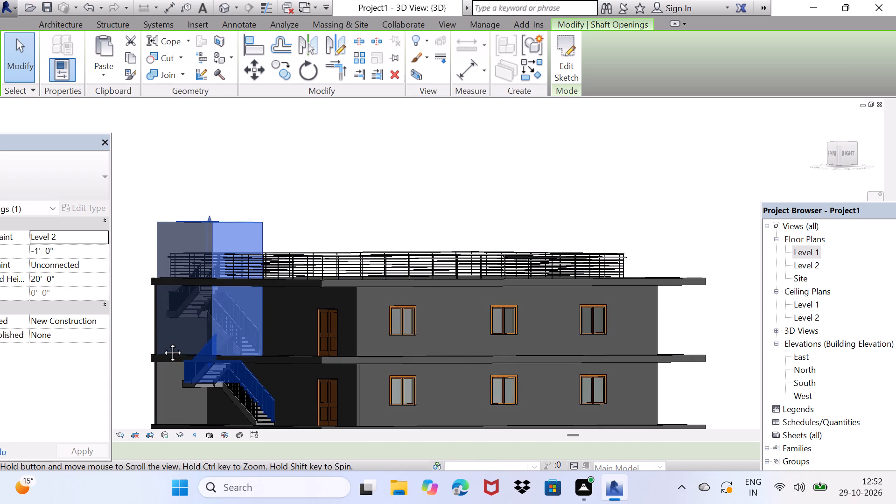
scroll(228, 280, up, 3)
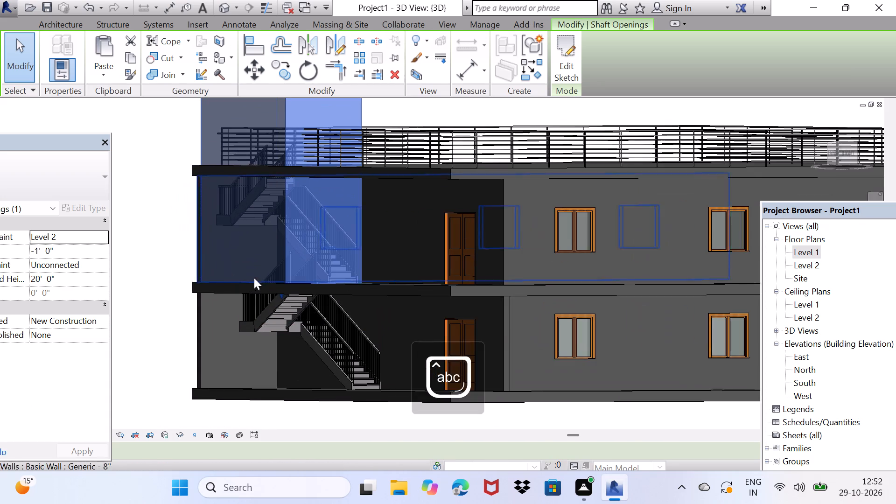
middle_drag(283, 298, 304, 301)
drag(304, 300, 304, 392)
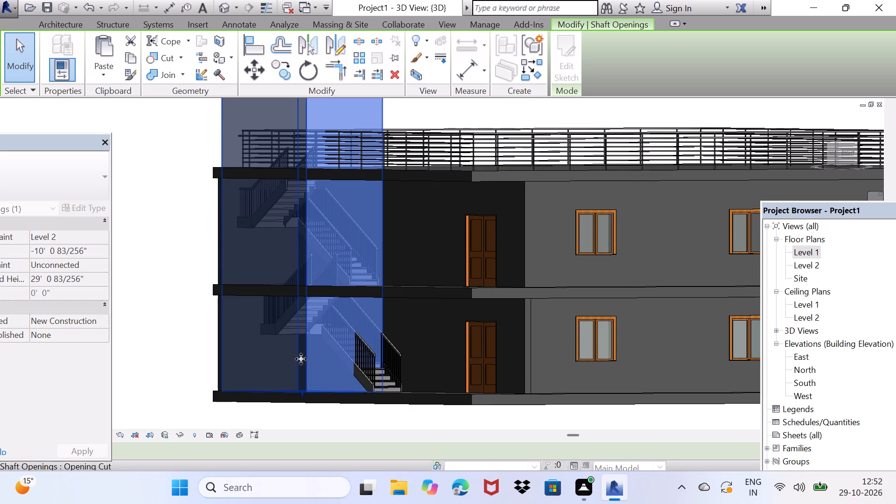
Shift the shaft opening horizontally along the stairs towards the doors, near the foot of the lower flight.
middle_drag(312, 243, 302, 233)
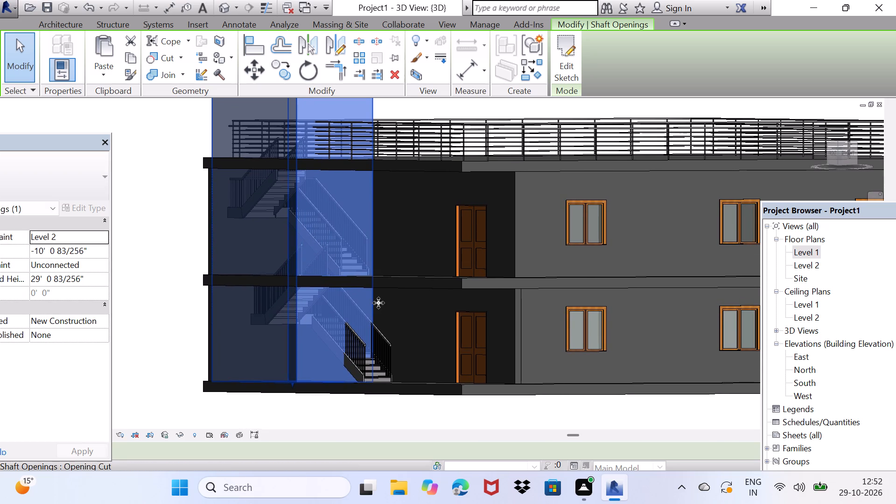
drag(374, 306, 402, 301)
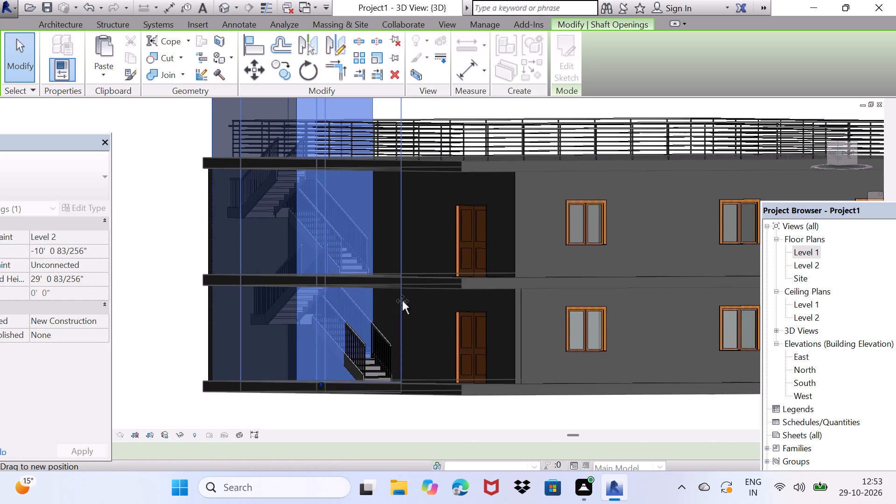
drag(402, 301, 405, 301)
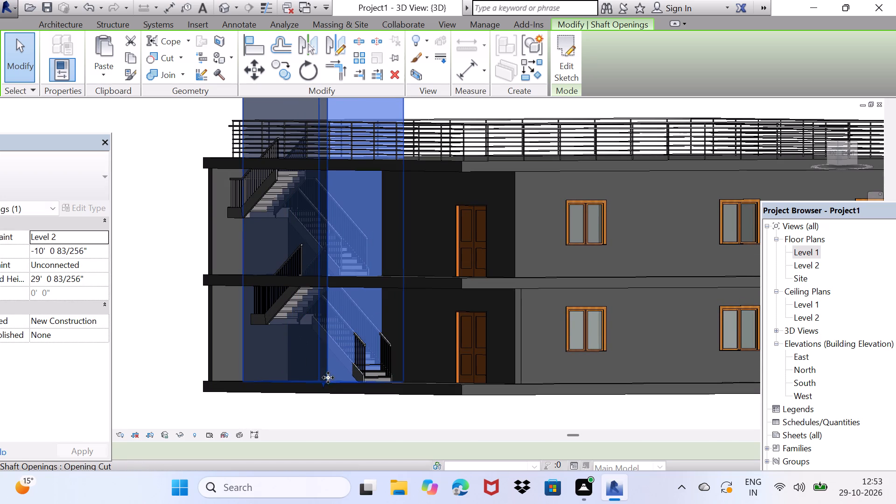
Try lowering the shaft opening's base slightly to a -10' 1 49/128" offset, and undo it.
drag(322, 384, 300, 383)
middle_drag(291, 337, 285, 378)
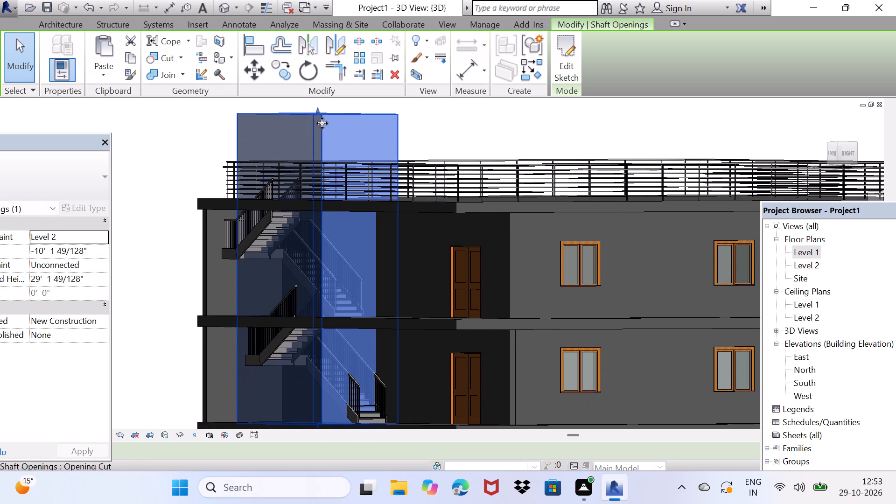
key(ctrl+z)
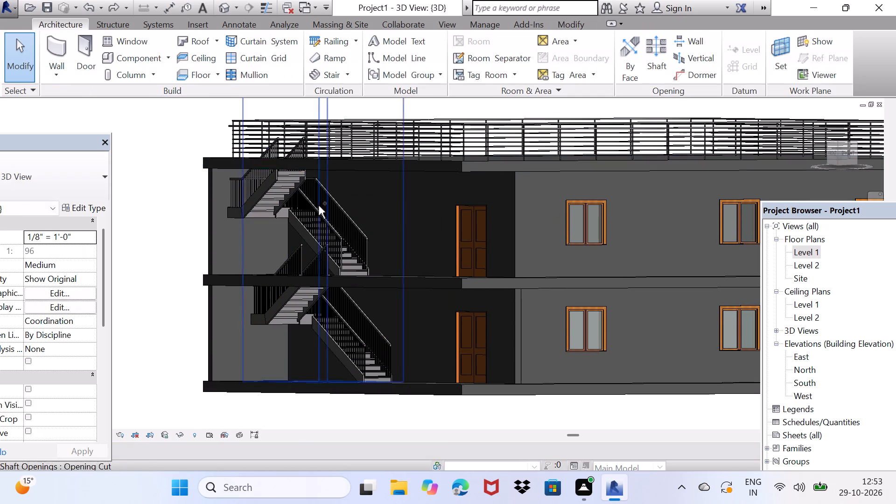
Confirm the work plane by name as Basic Wall : Generic - 8".
click(785, 46)
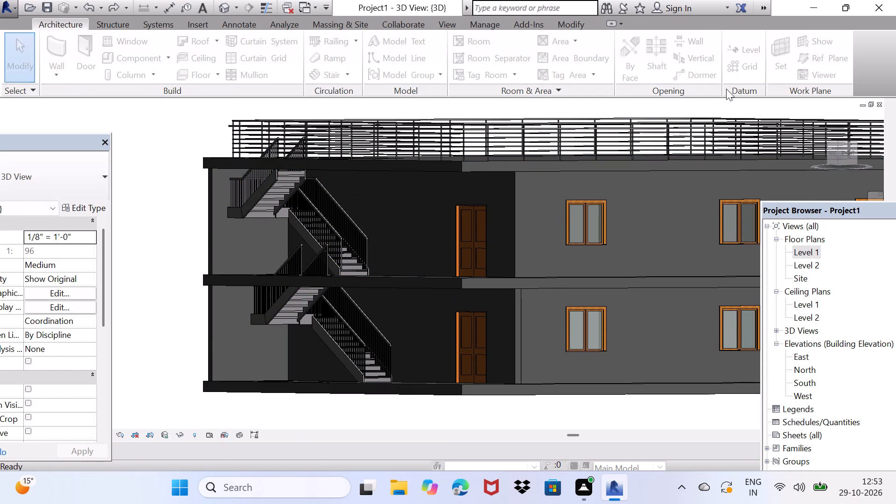
click(391, 320)
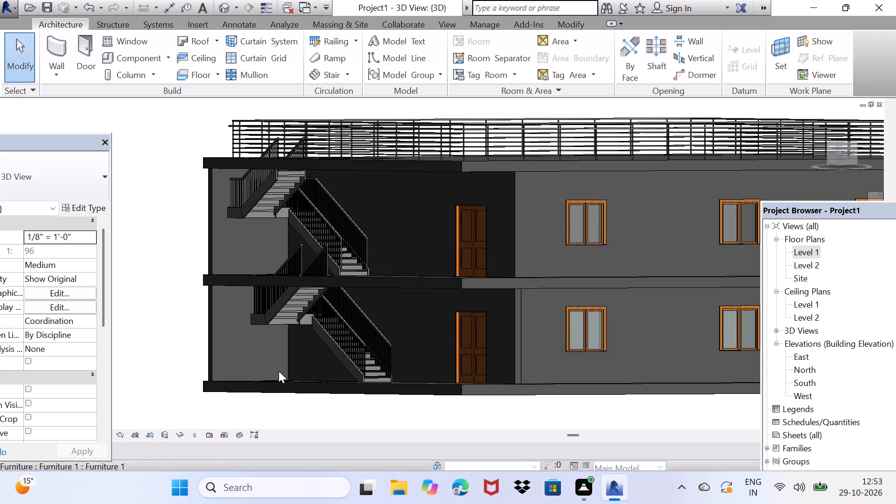
Extend the shaft opening's base down through the ground-floor slab to a base offset of about -12' 10" from Level 2.
click(247, 371)
middle_drag(300, 367, 350, 386)
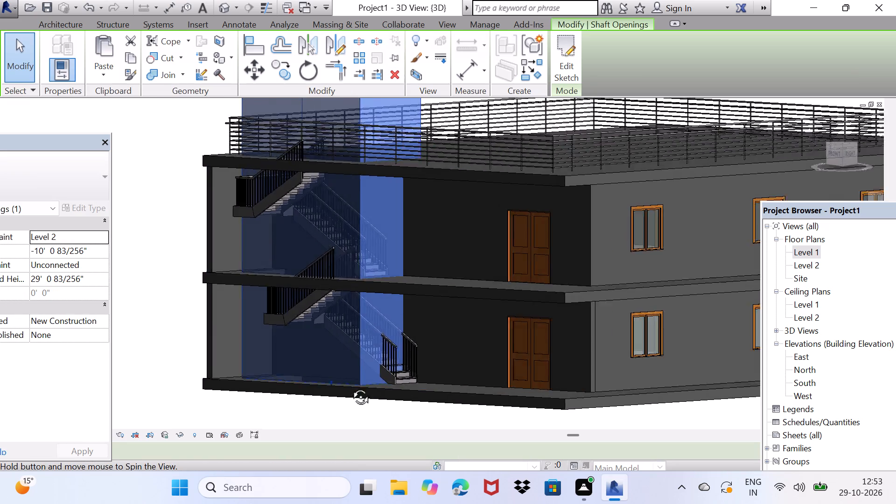
middle_drag(350, 386, 429, 457)
scroll(386, 329, down, 1)
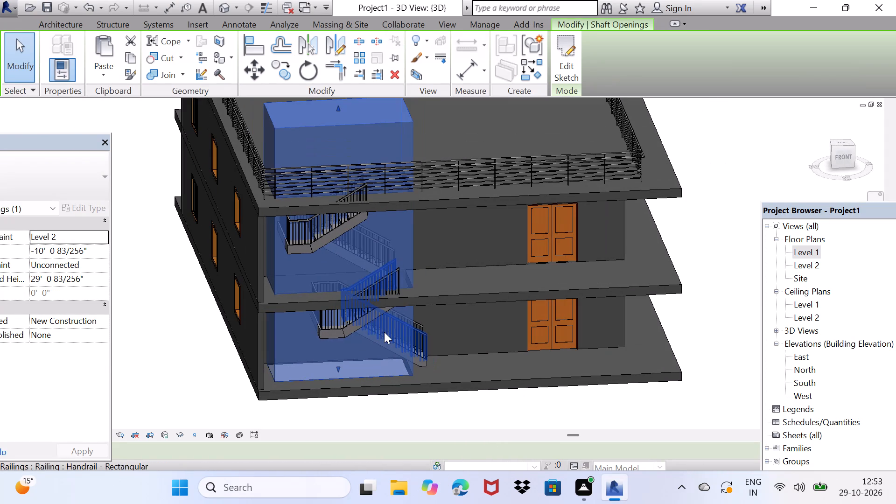
drag(338, 369, 340, 383)
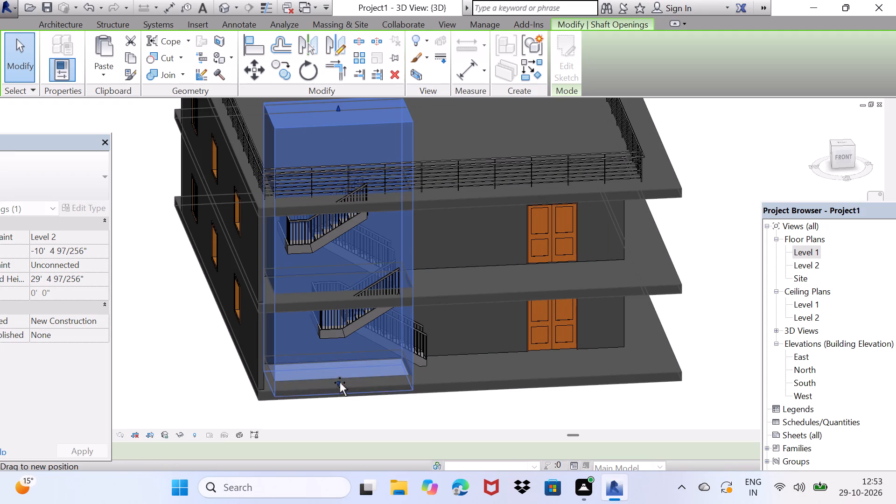
drag(340, 383, 344, 376)
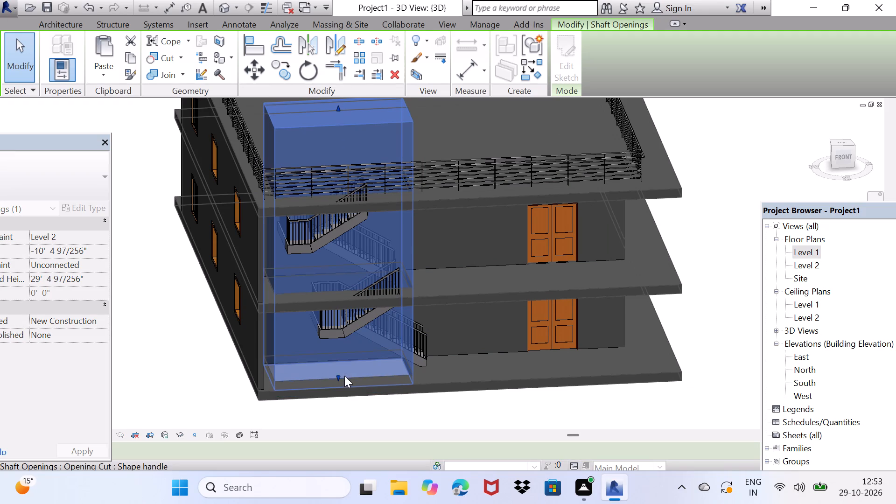
click(337, 376)
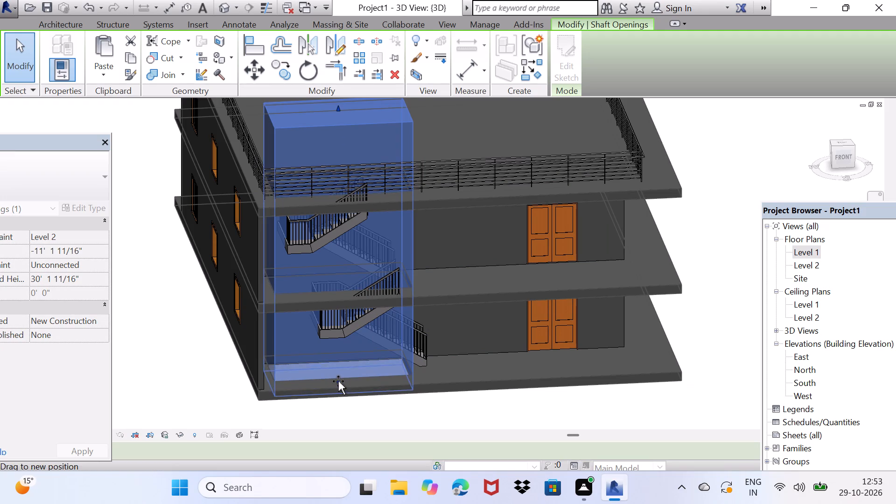
click(339, 377)
drag(340, 377, 338, 391)
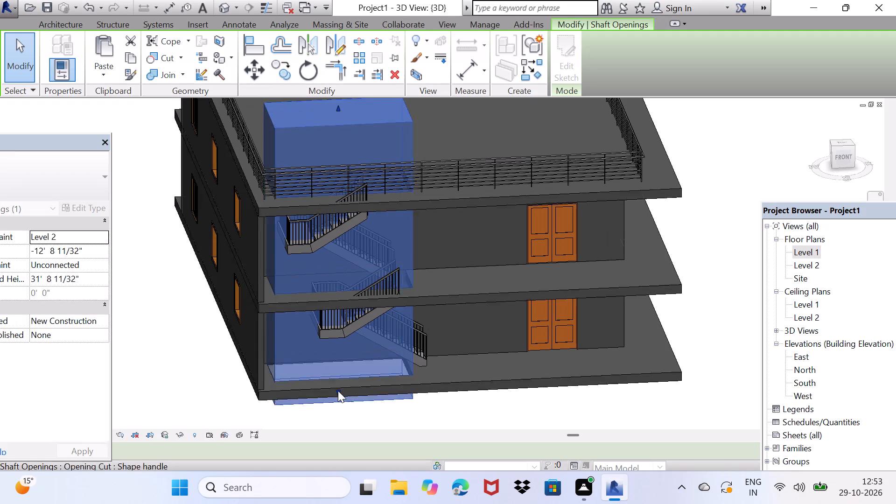
click(338, 391)
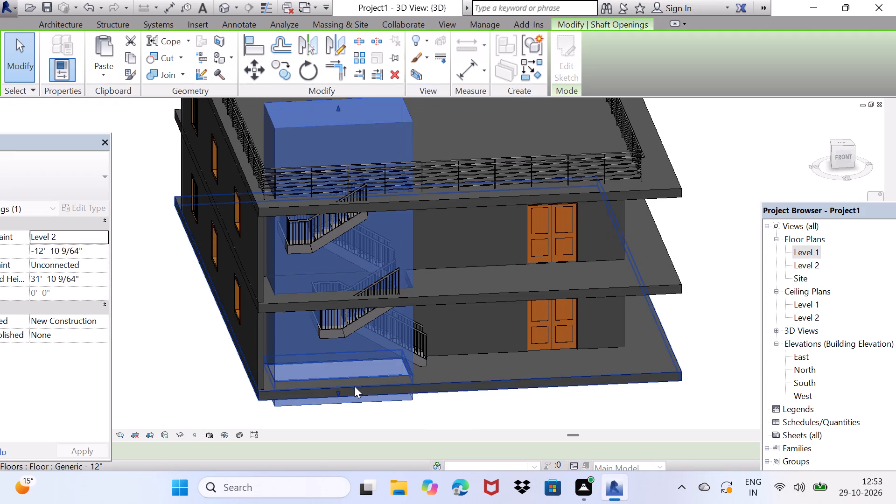
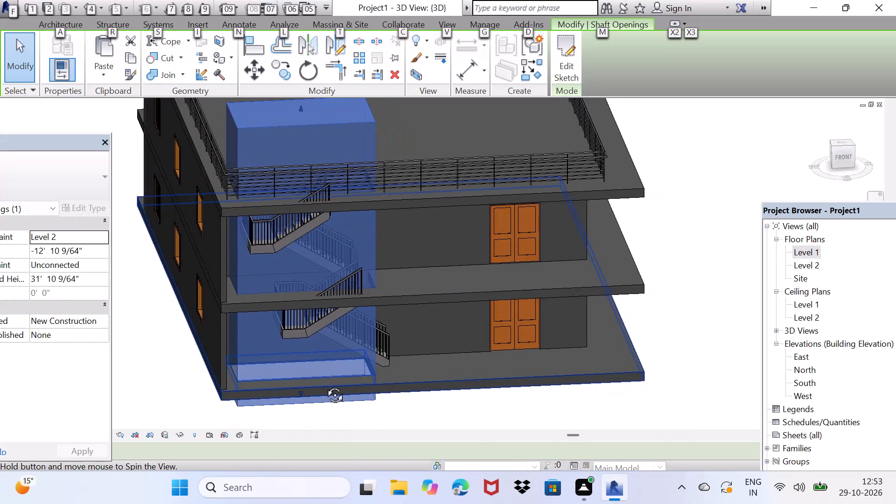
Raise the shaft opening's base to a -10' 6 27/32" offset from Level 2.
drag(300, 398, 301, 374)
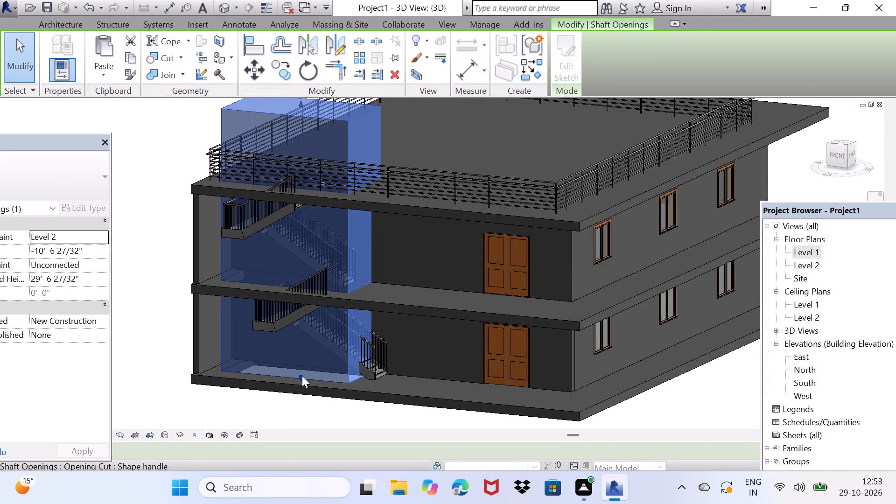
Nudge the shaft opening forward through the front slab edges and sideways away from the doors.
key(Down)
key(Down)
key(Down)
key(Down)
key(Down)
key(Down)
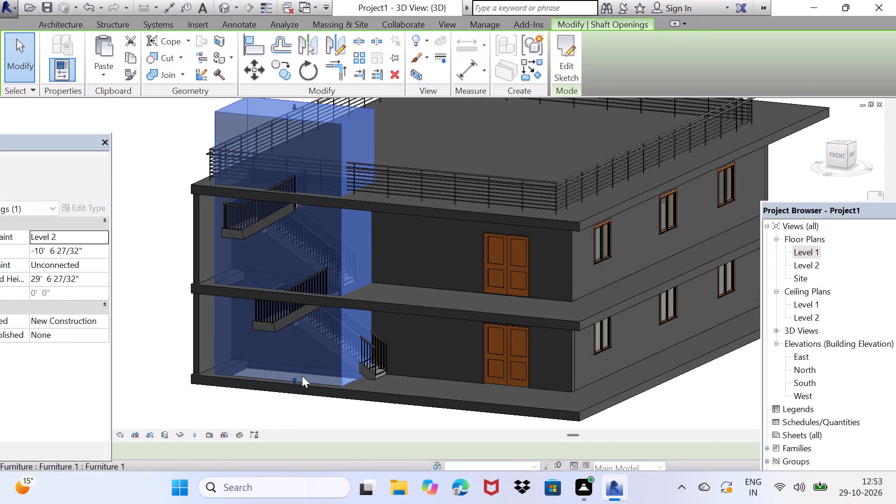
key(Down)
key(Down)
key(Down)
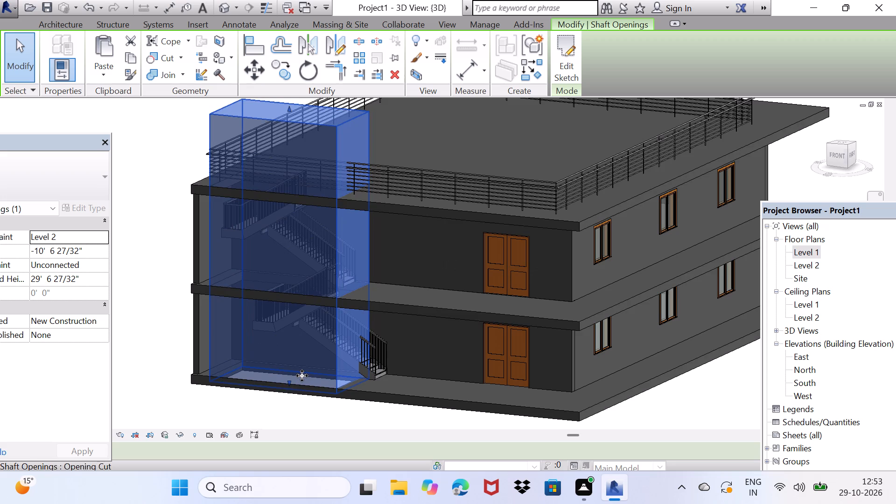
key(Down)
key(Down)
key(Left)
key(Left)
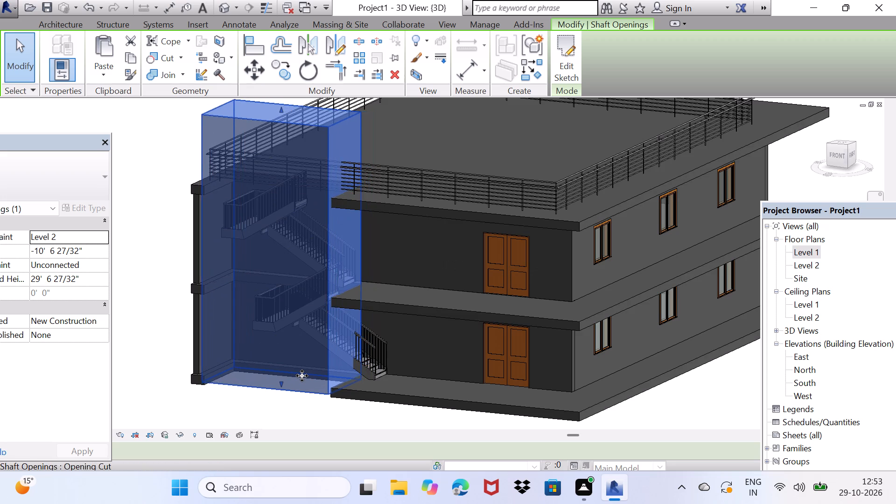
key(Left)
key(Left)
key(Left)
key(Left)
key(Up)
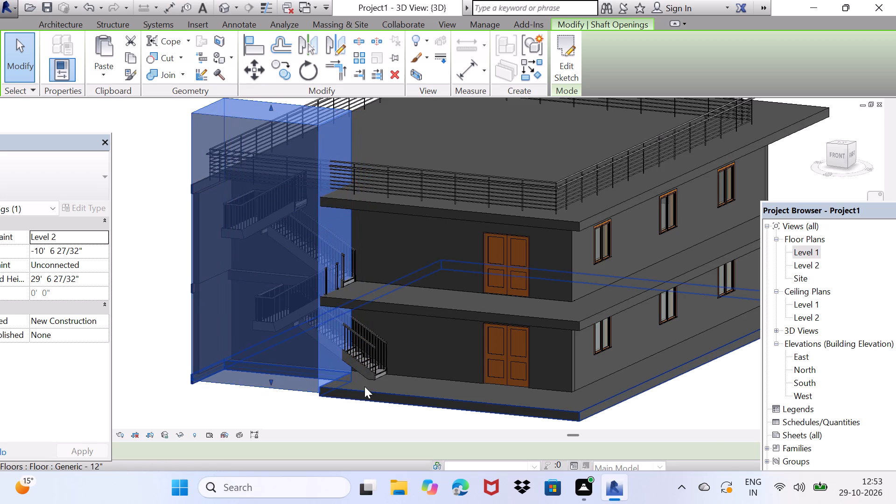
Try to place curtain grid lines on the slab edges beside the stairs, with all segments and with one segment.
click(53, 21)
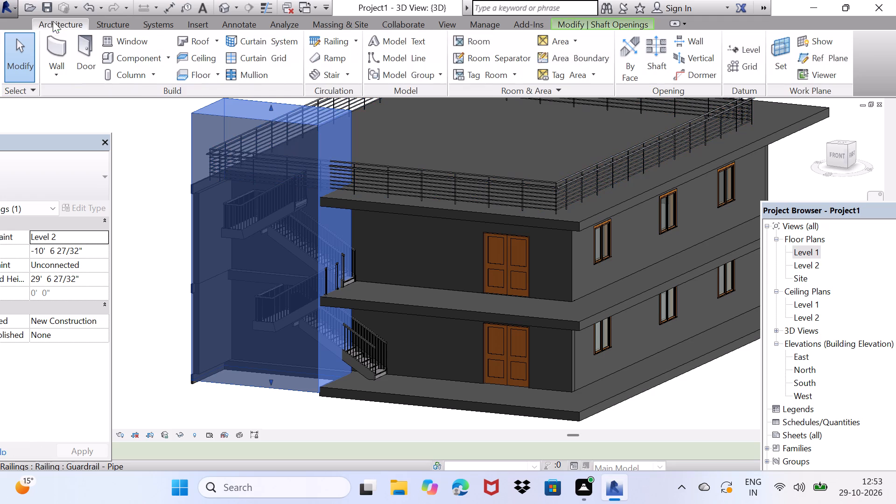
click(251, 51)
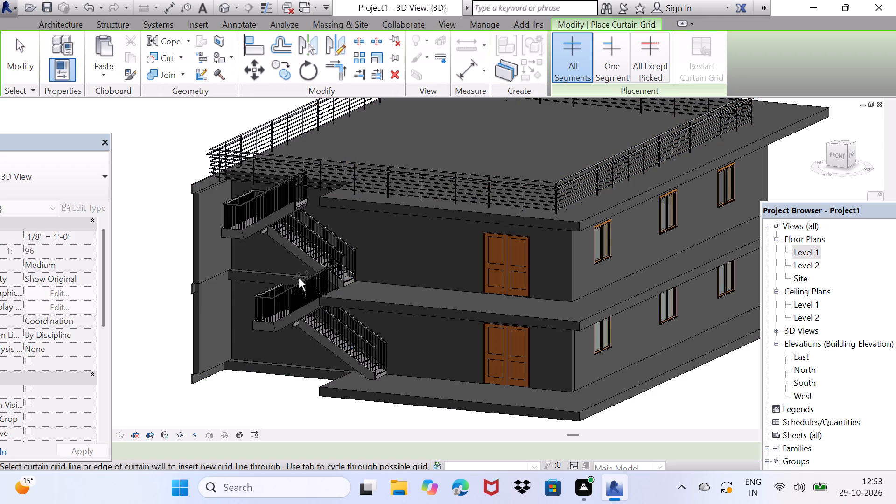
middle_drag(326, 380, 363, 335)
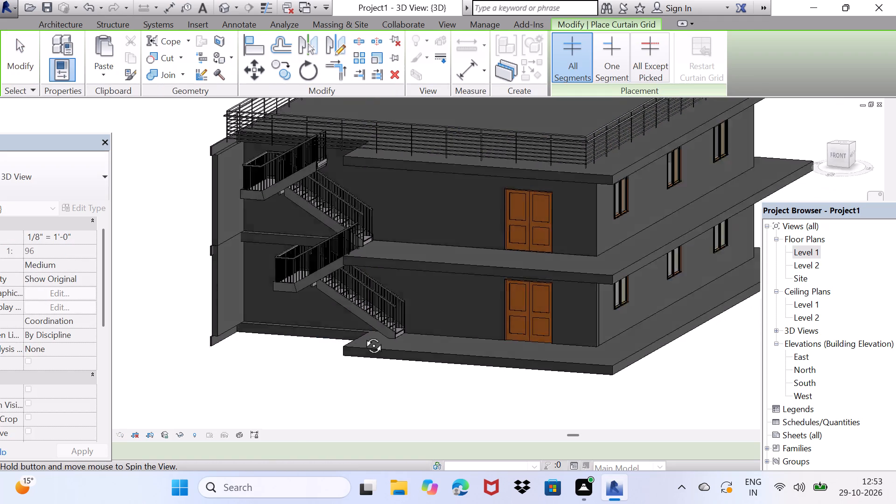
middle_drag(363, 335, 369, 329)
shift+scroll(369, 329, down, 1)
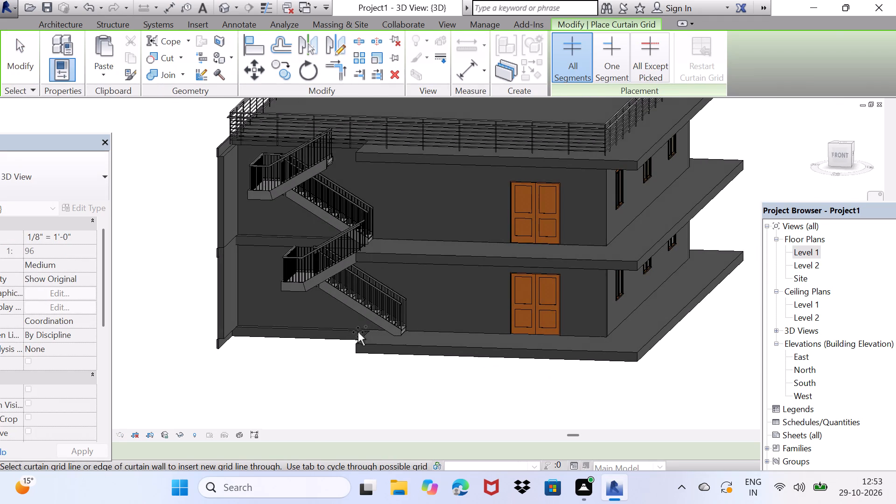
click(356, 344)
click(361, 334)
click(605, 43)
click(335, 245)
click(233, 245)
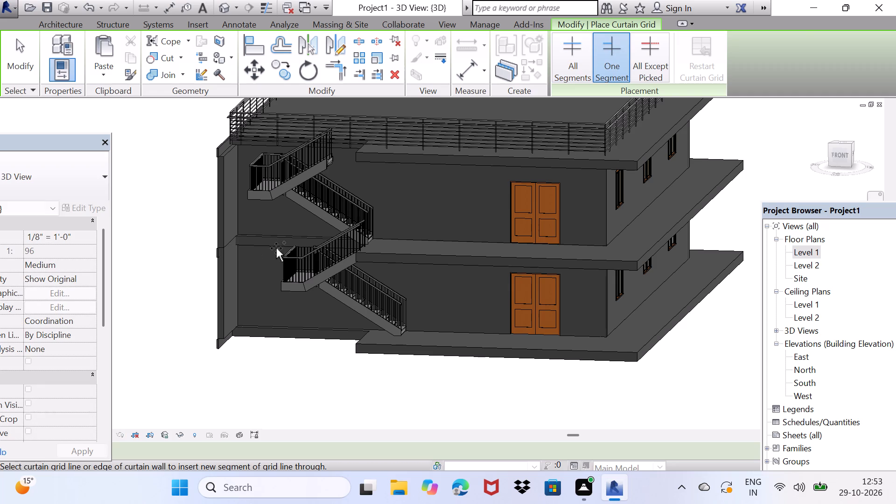
Undo the recent shaft opening moves and base changes, back to before its base was extended through the ground-floor slab.
key(ctrl+z)
key(ctrl+z)
key(ctrl+z)
key(ctrl+z)
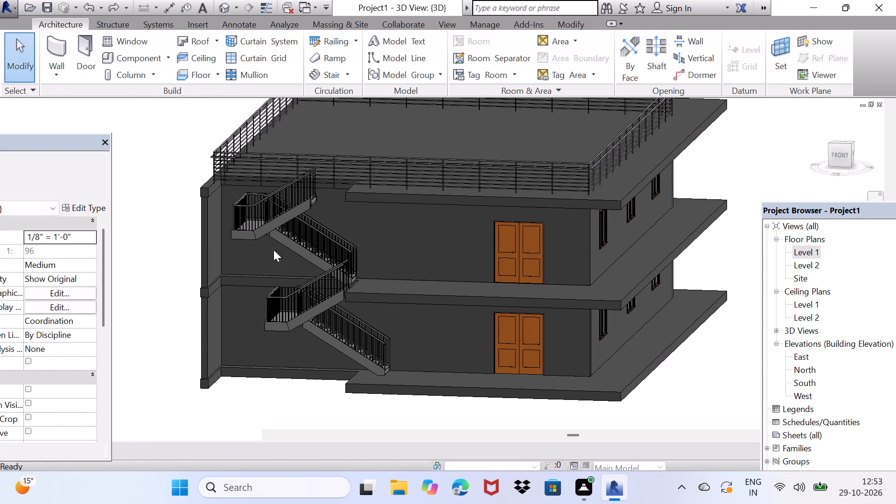
key(ctrl+z)
key(ctrl+z)
key(ctrl+z)
key(ctrl+z)
key(ctrl+z)
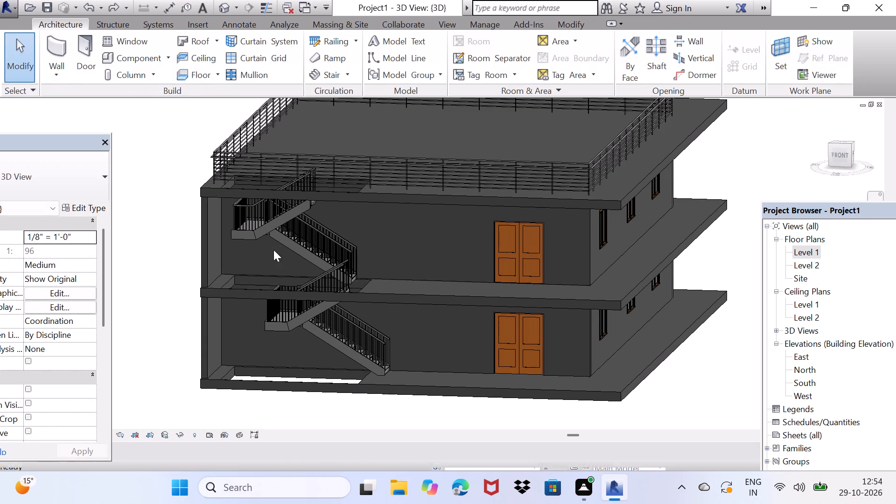
key(ctrl+z)
key(ctrl+z)
key(ctrl+z)
key(ctrl+z)
key(ctrl+z)
key(ctrl+z)
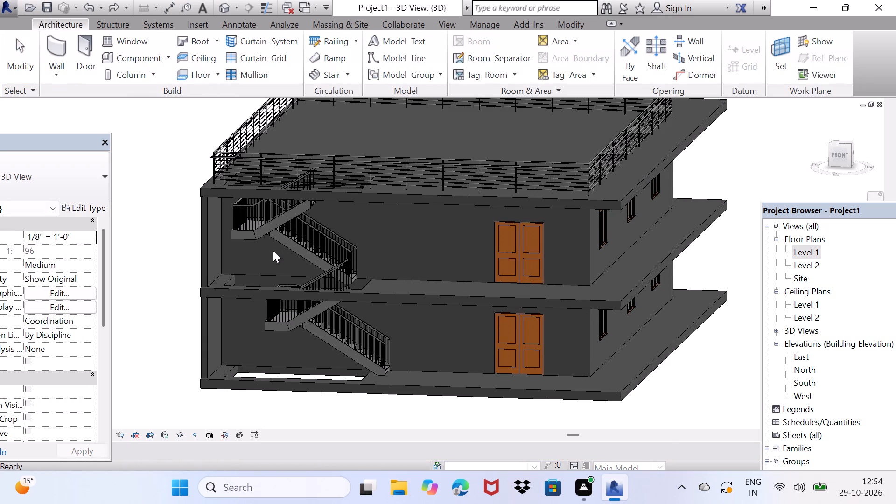
key(ctrl+z)
key(ctrl+z)
key(ctrl+z)
key(ctrl+z)
key(ctrl+z)
key(ctrl+z)
key(ctrl+z)
key(ctrl+z)
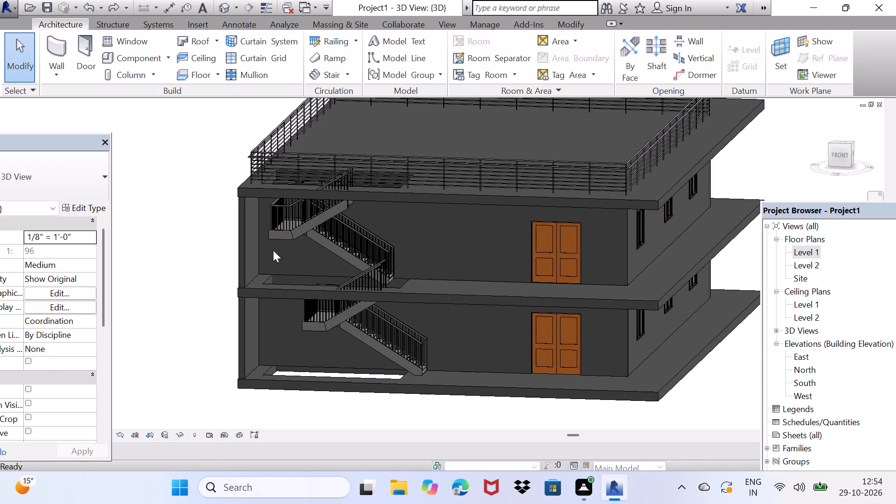
key(ctrl+z)
key(ctrl+z)
key(ctrl+z)
key(ctrl+z)
key(ctrl+z)
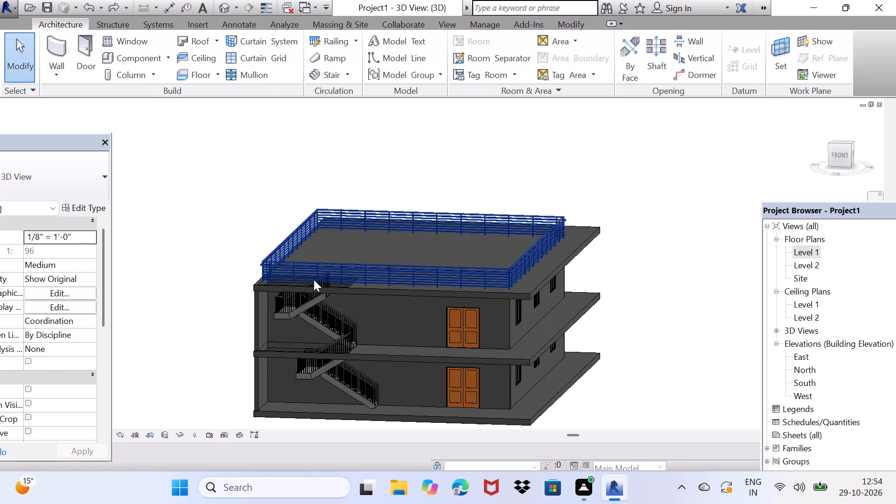
Show the active work plane in the 3D view.
scroll(328, 319, up, 3)
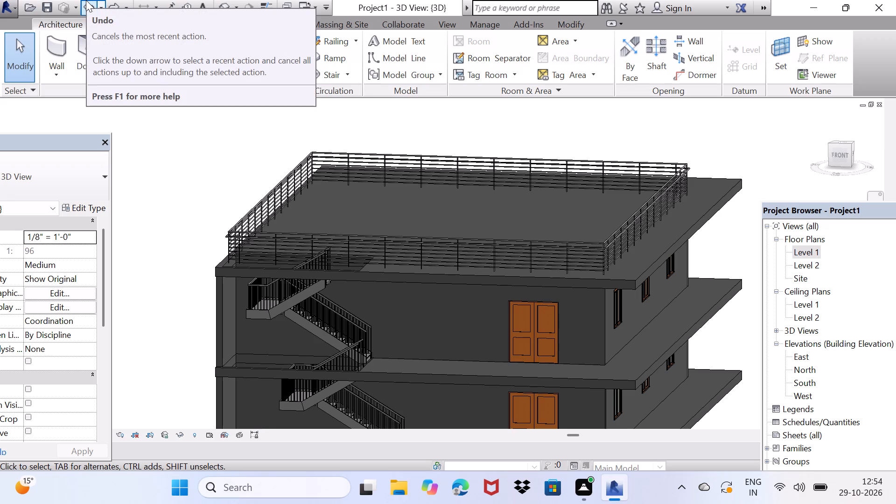
scroll(387, 247, down, 2)
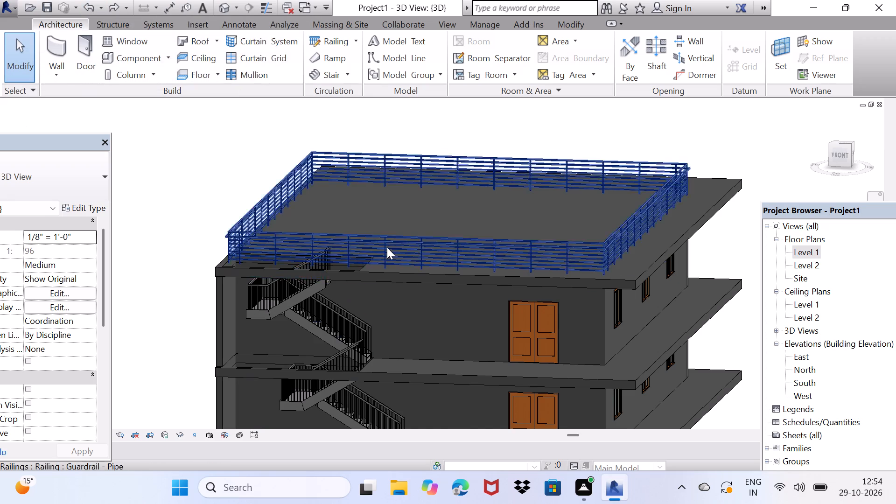
scroll(387, 247, down, 3)
middle_drag(391, 285, 375, 287)
scroll(372, 303, up, 5)
middle_drag(368, 300, 415, 291)
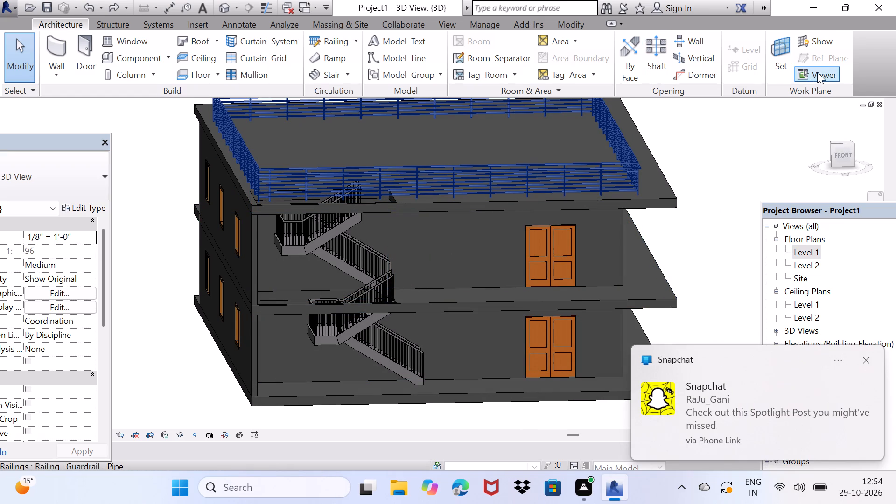
click(815, 45)
Create parts from the ground-floor Generic - 8" wall behind the stairs.
click(455, 374)
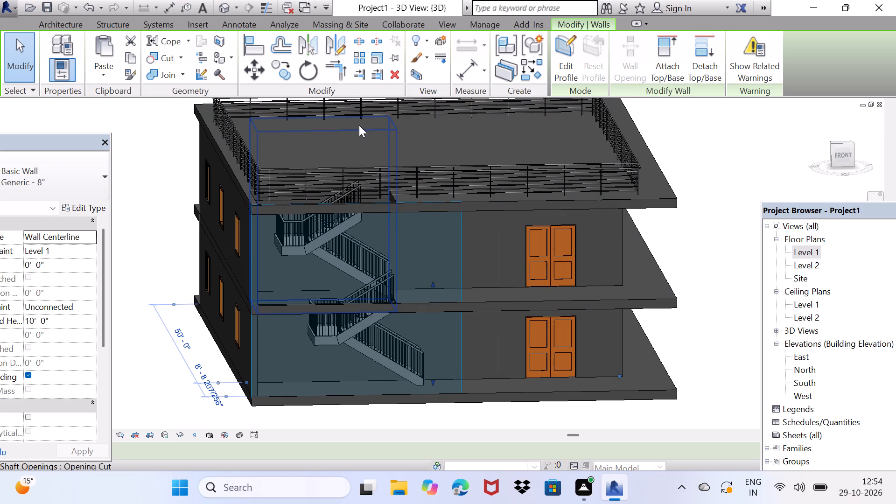
click(500, 79)
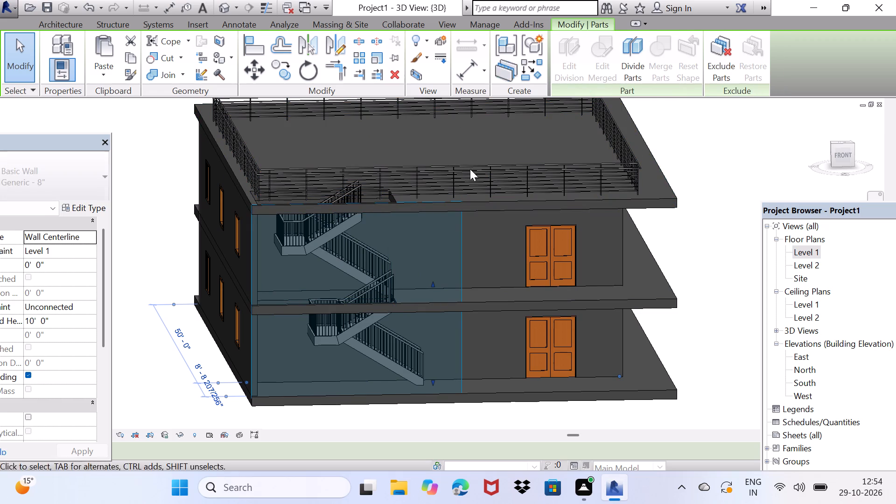
Shift the work plane grid beside the stairs slightly and stretch its upper edge to just above the roof railing.
click(462, 280)
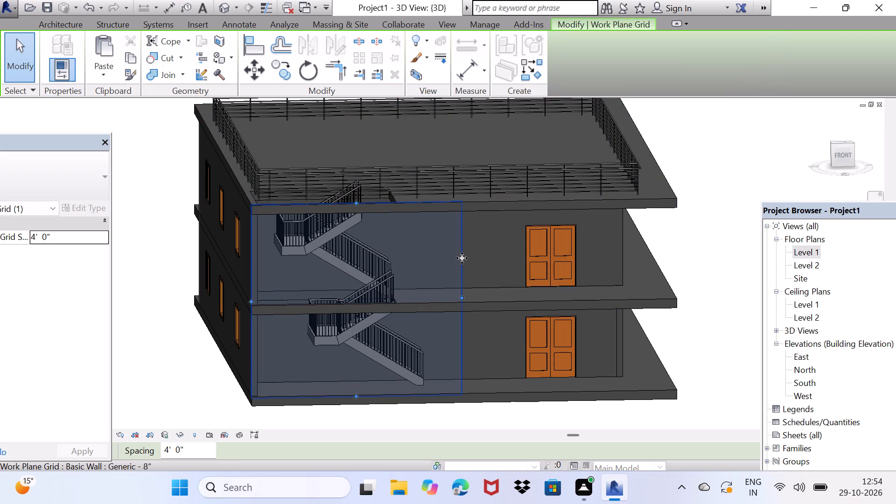
drag(462, 258, 465, 253)
drag(357, 199, 364, 164)
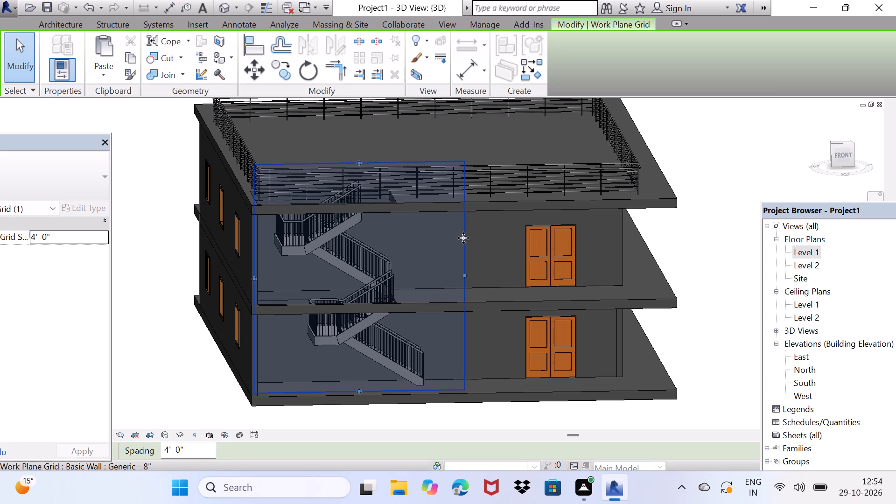
middle_drag(501, 336, 494, 270)
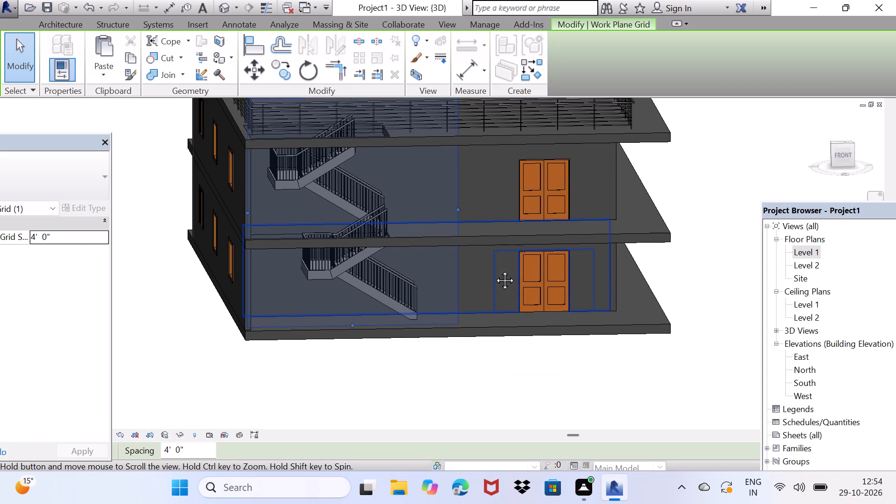
middle_drag(494, 270, 474, 293)
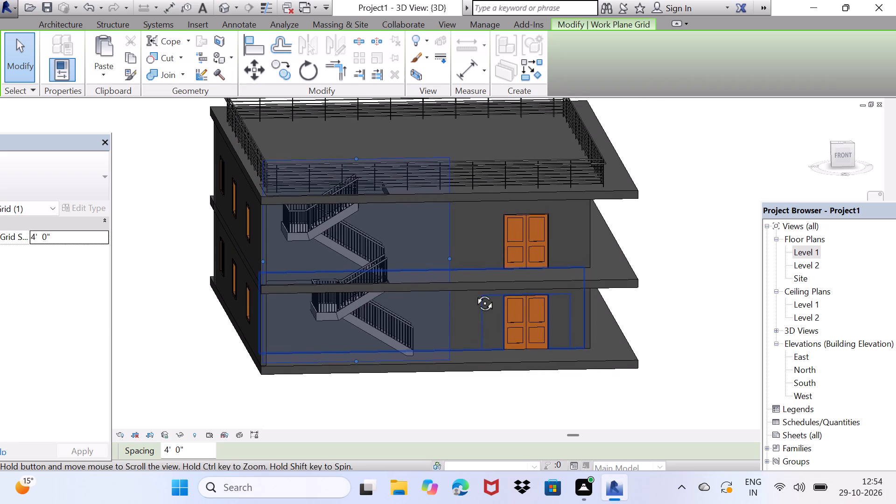
middle_drag(474, 293, 470, 246)
scroll(440, 289, up, 1)
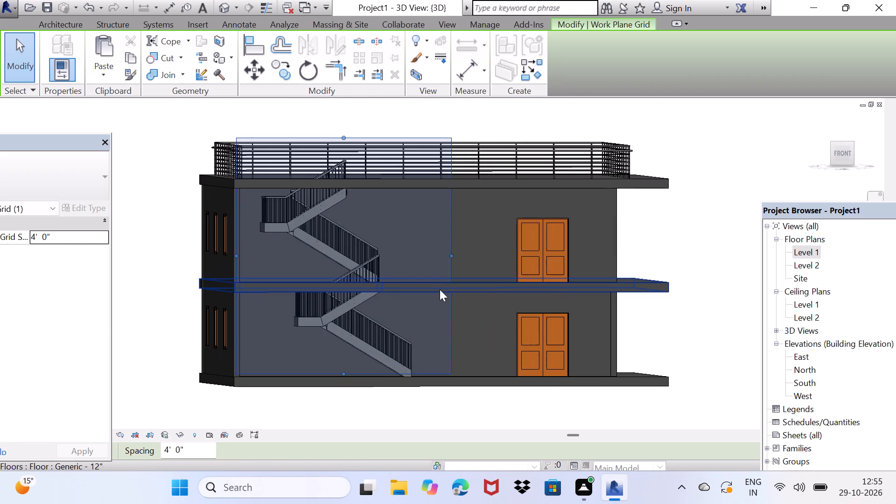
middle_drag(440, 289, 419, 273)
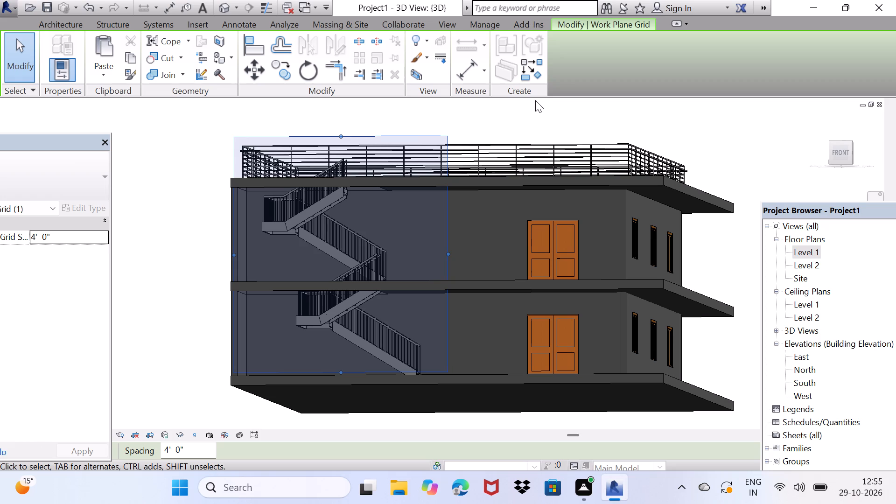
Save the project as Project1 in the US Imperial folder with the existing save options, replacing the existing file.
key(ctrl+s)
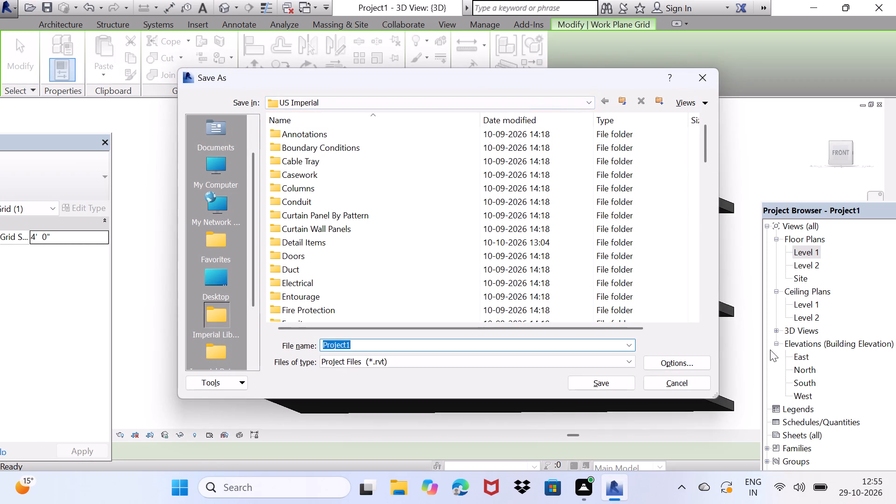
click(670, 357)
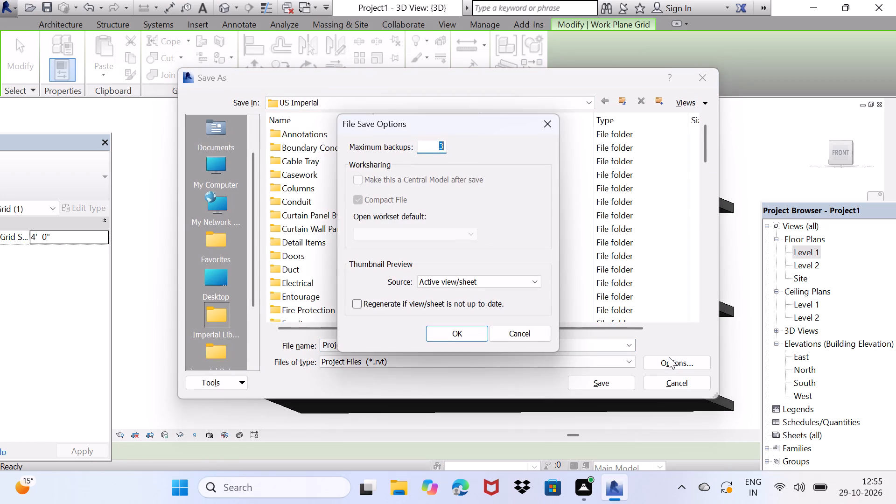
click(468, 332)
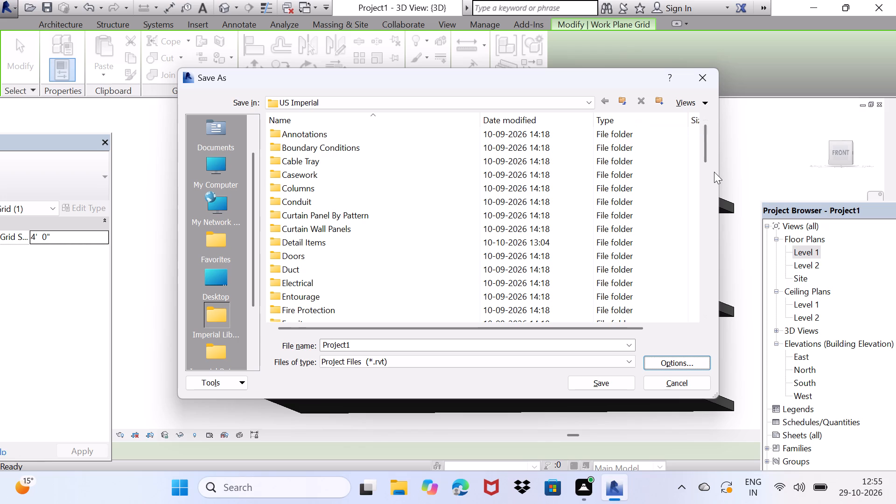
click(625, 380)
click(427, 254)
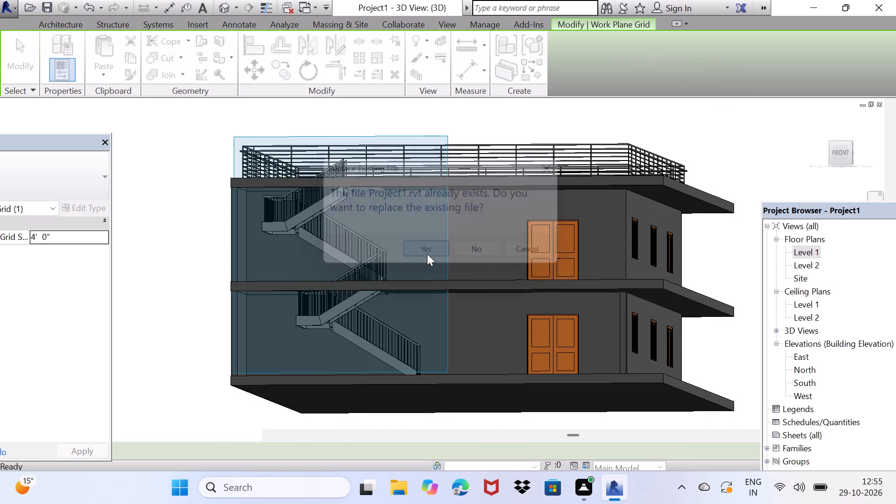